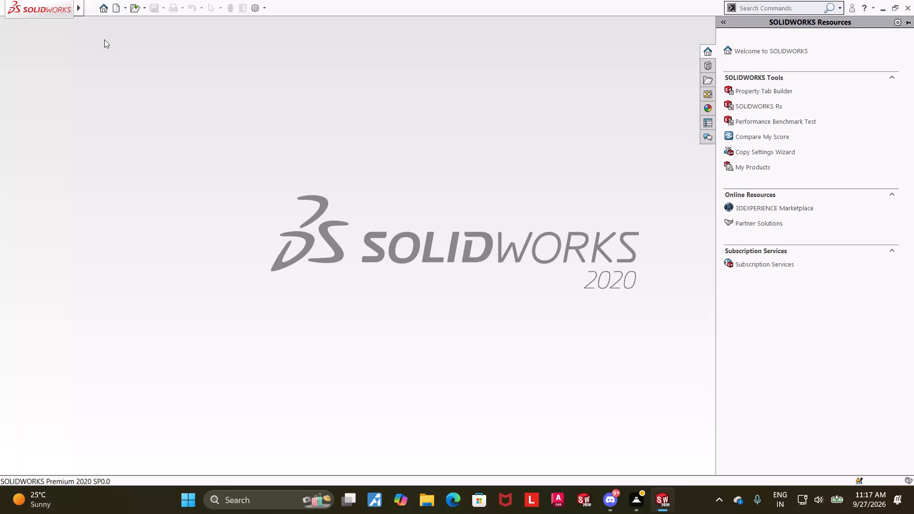
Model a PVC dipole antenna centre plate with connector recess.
Create a new part document.
left_click(310, 105)
left_click(114, 10)
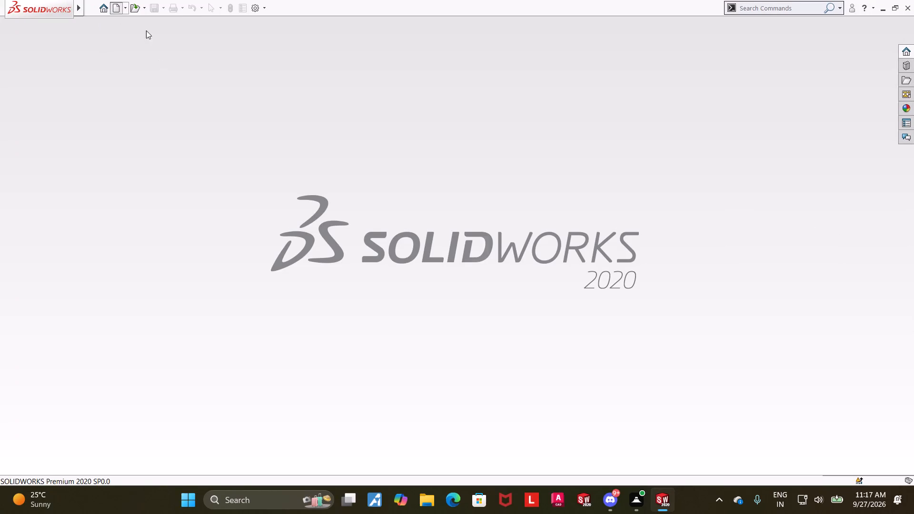
double_click(226, 216)
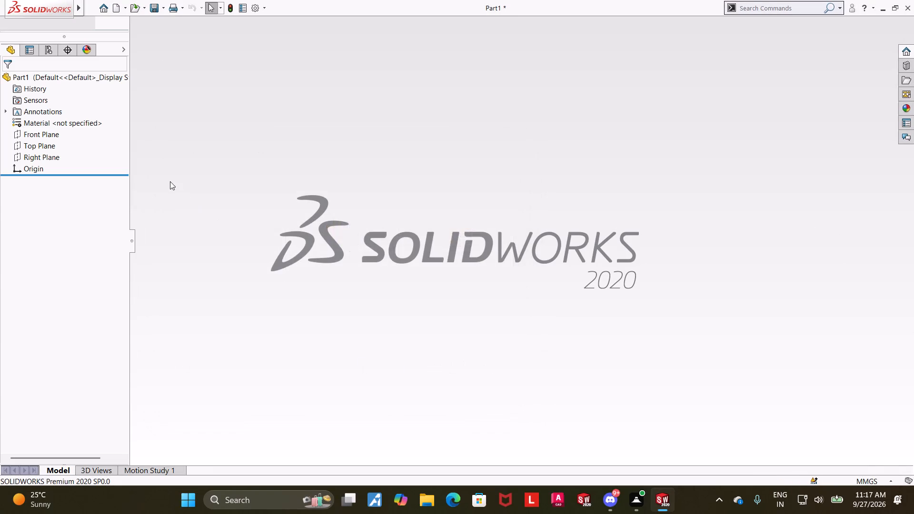
Start a sketch on the Top Plane and draw a center rectangle about 216 mm wide, centred on the origin.
left_click(82, 183)
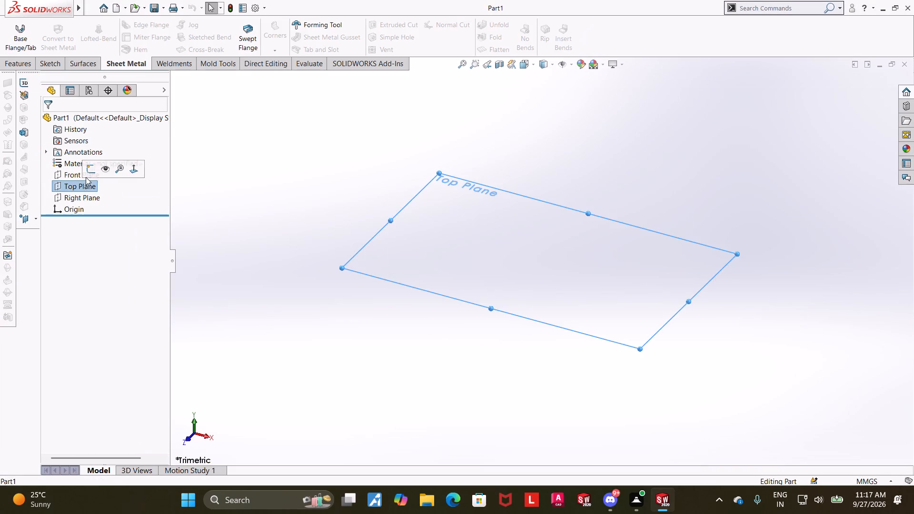
left_click(86, 167)
left_click(88, 38)
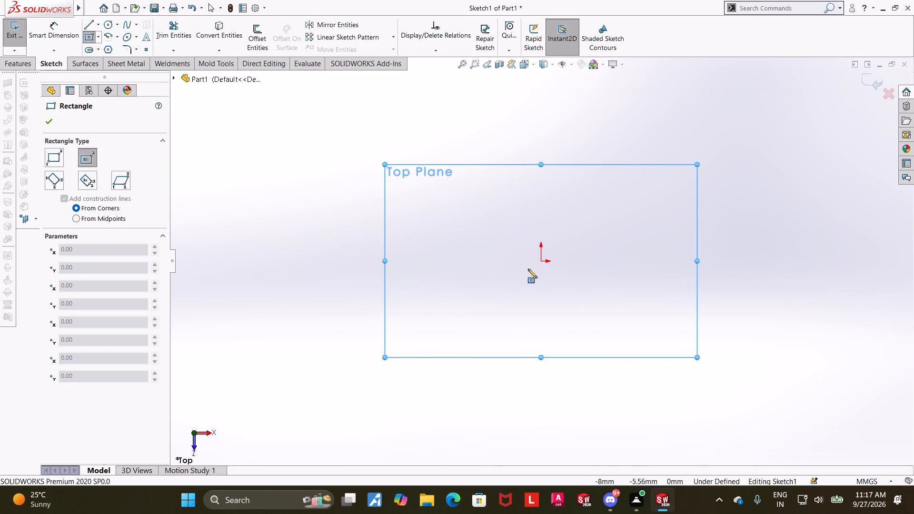
left_click(540, 259)
left_click(731, 159)
key("Escape")
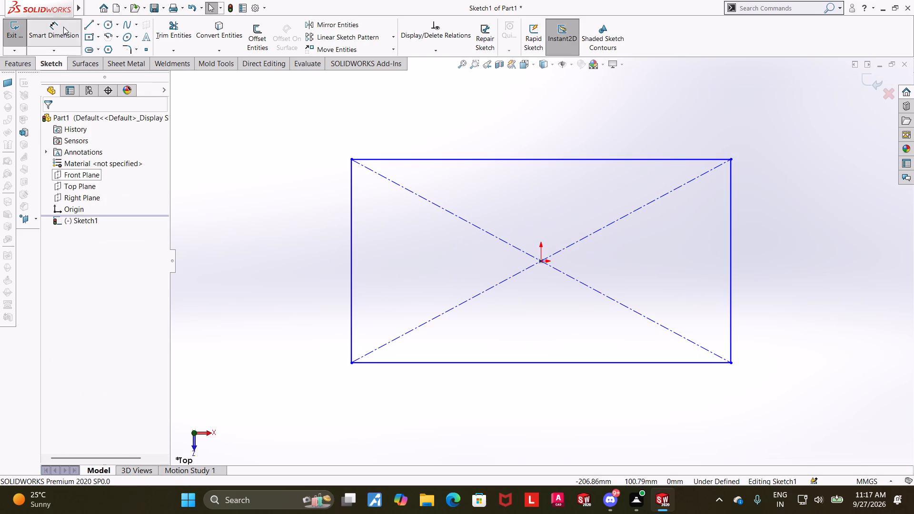
Dimension the rectangle to 80 mm wide and 40 mm high.
left_click(63, 27)
left_click(432, 361)
left_click(425, 388)
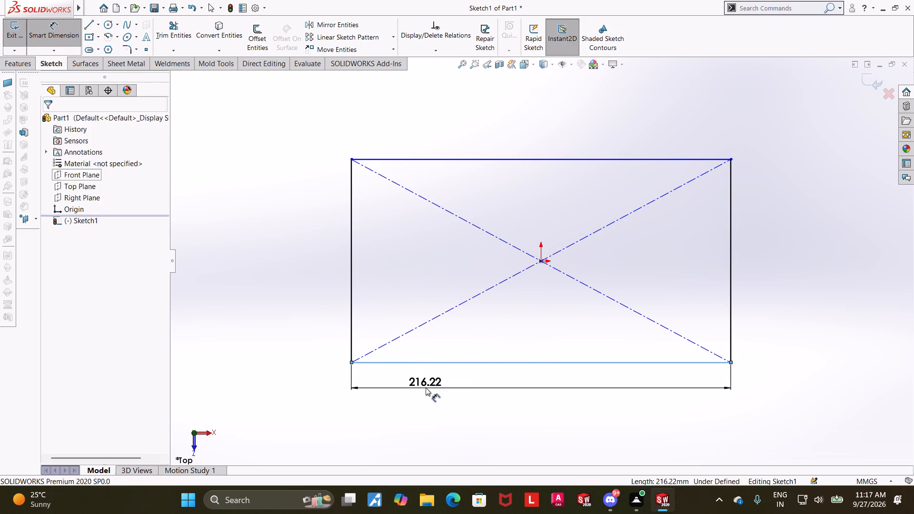
type("80")
key("Return")
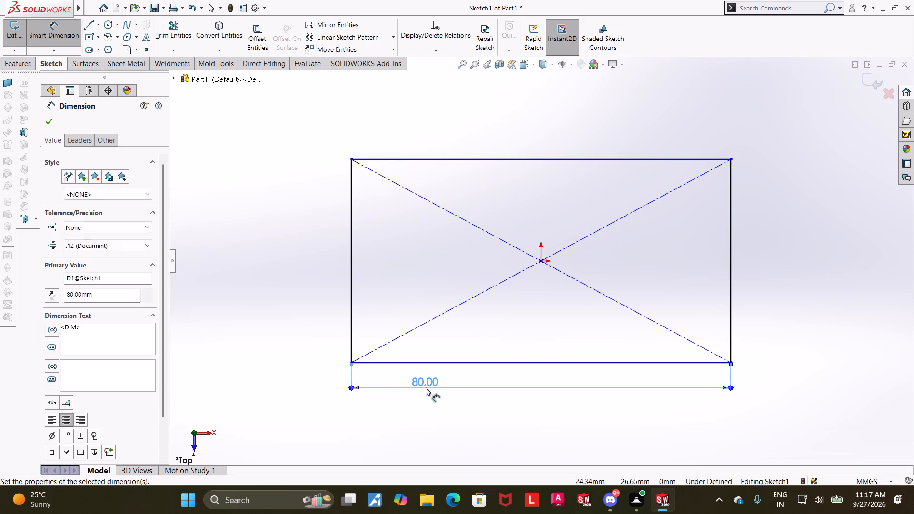
key("Escape")
key("Escape")
left_click(60, 38)
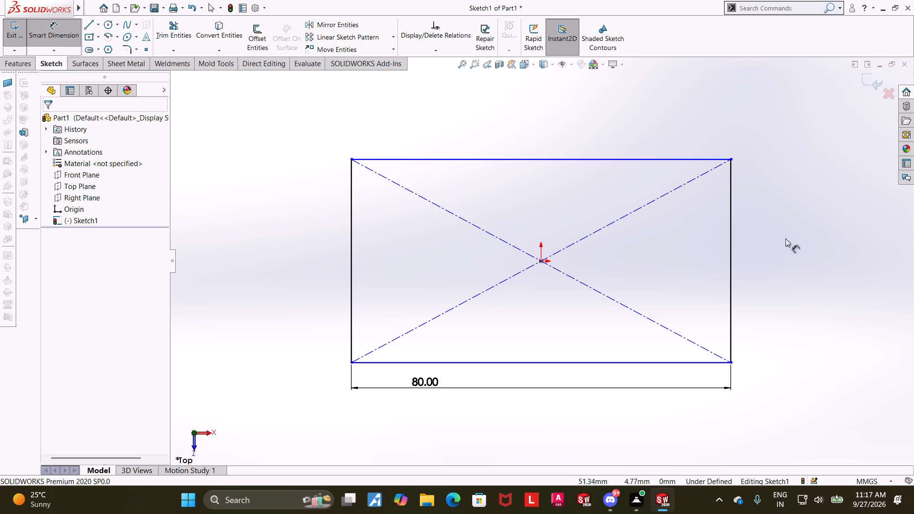
left_click(731, 238)
left_click(777, 250)
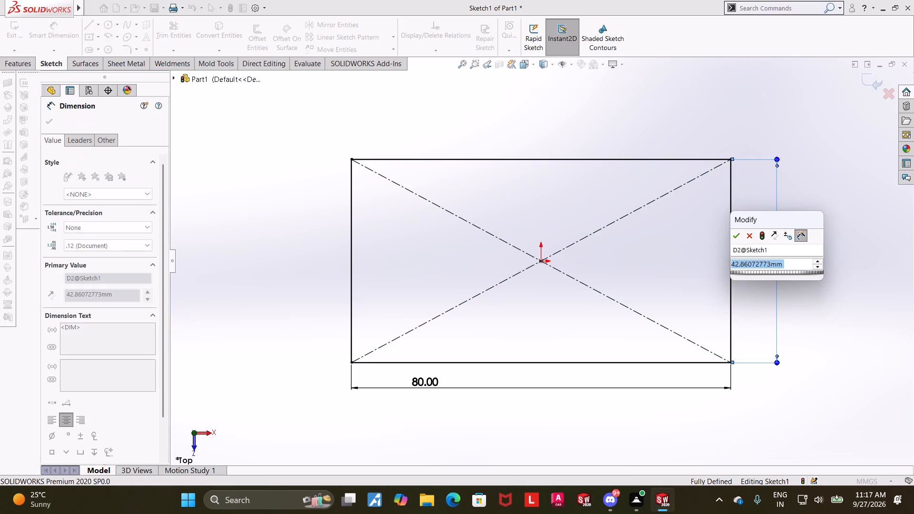
type("40")
key("Return")
key("Escape")
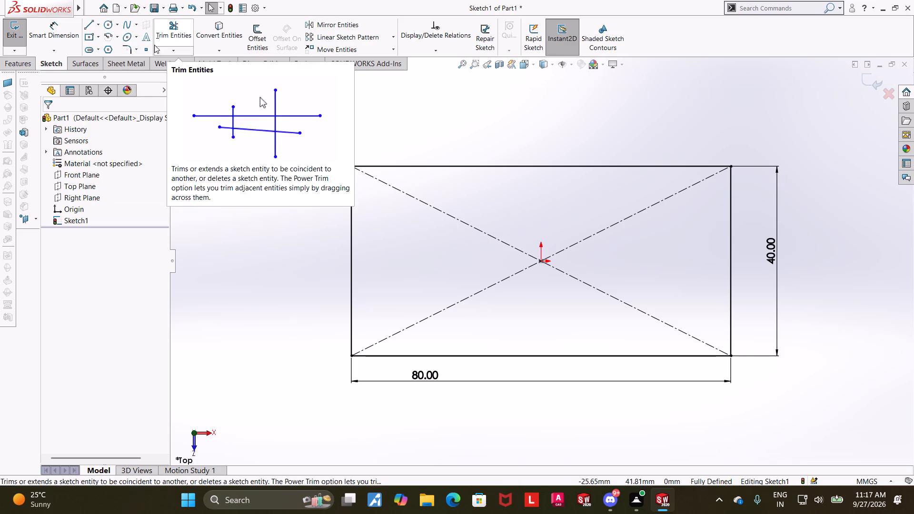
Round all four corners of the rectangle with 4 mm sketch fillets.
left_click(130, 49)
left_click(389, 167)
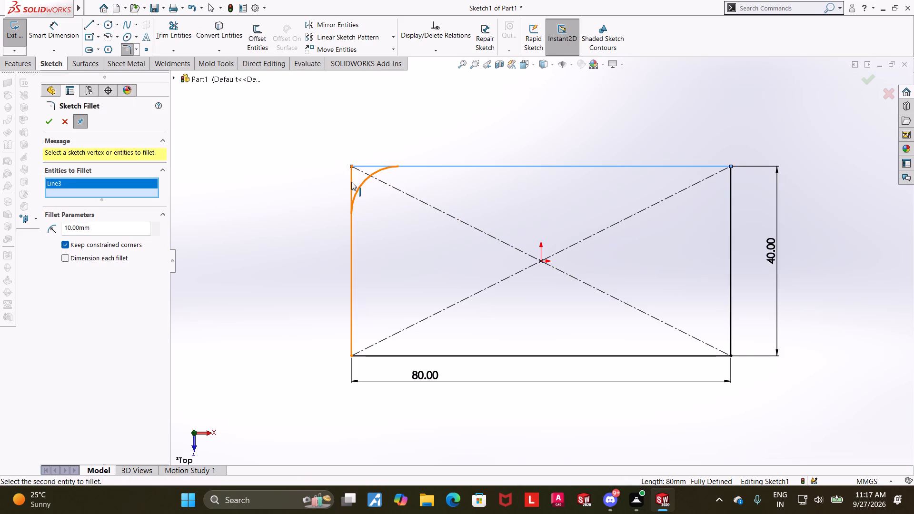
left_click(351, 182)
left_click(372, 357)
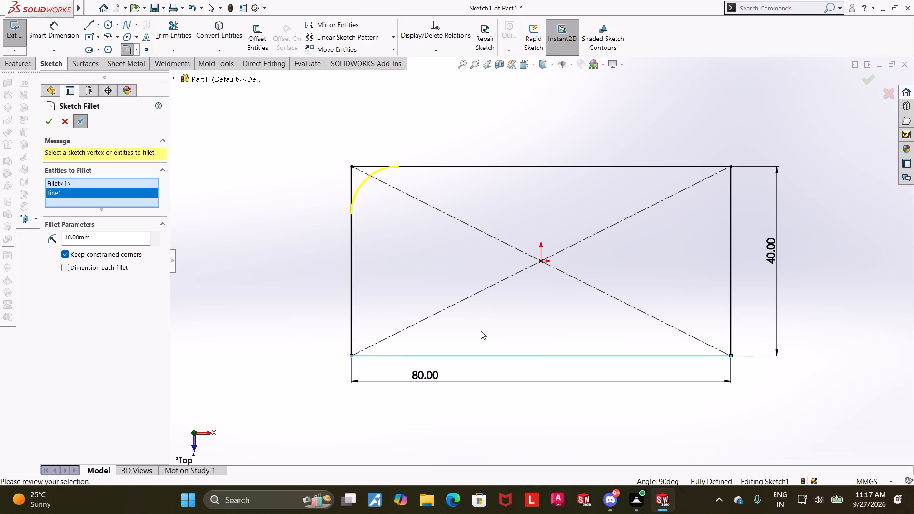
left_click(351, 324)
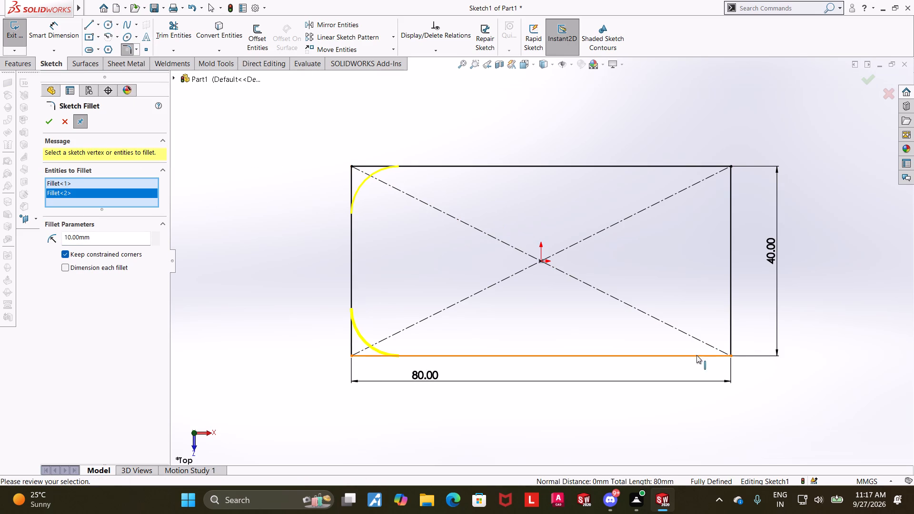
left_click(696, 355)
left_click(732, 325)
left_click(707, 165)
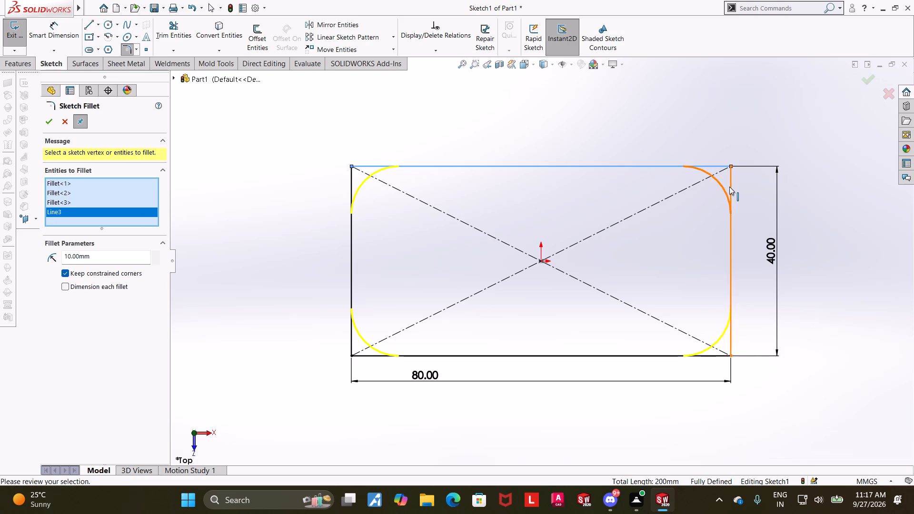
left_click(729, 187)
left_click_drag(122, 257, 0, 253)
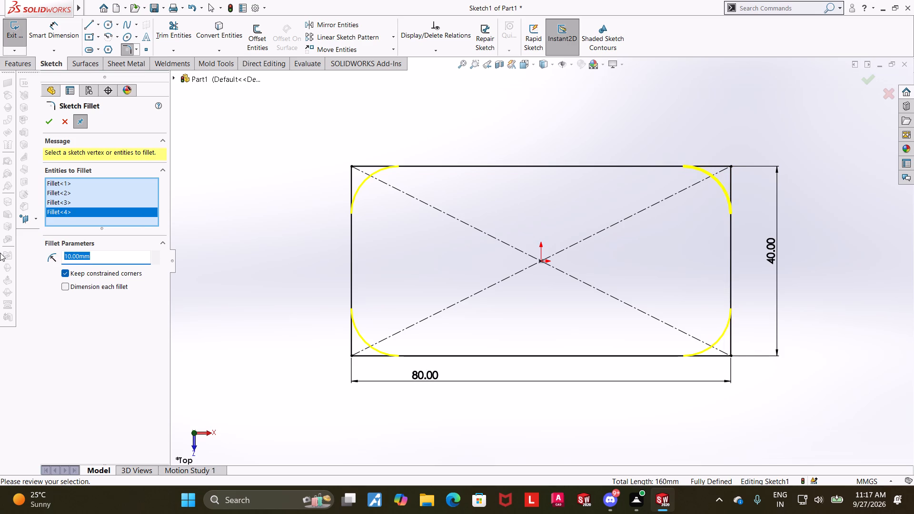
key("4")
key("Return")
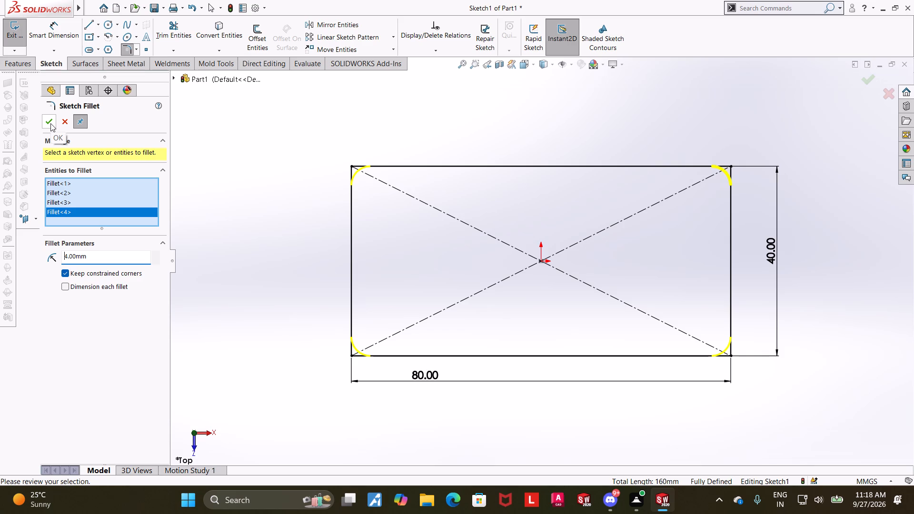
left_click(50, 123)
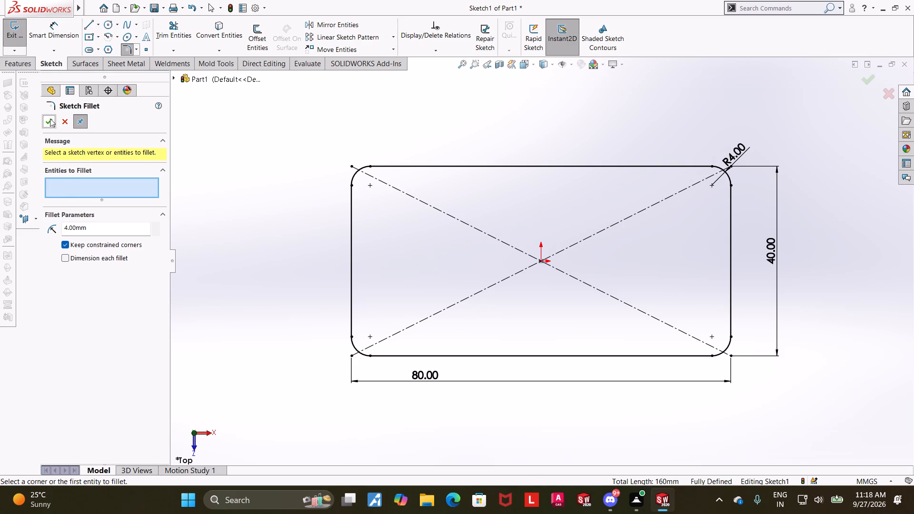
left_click(50, 119)
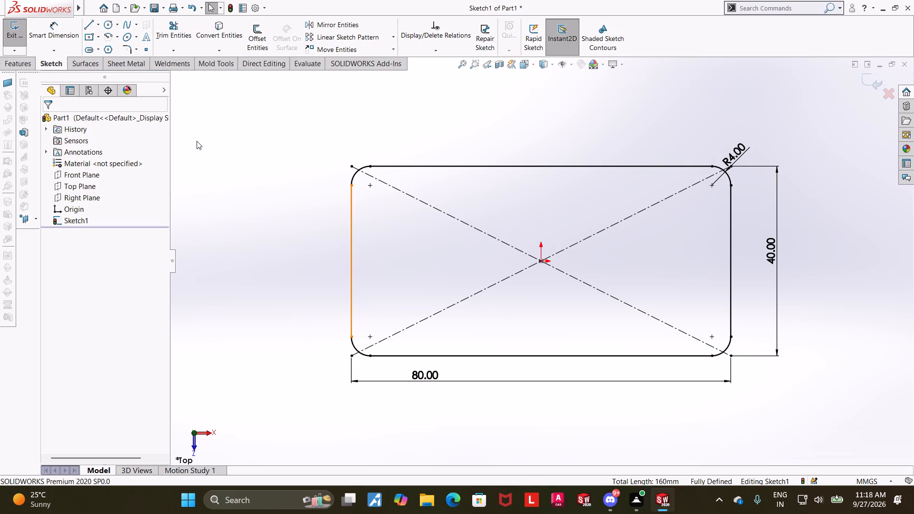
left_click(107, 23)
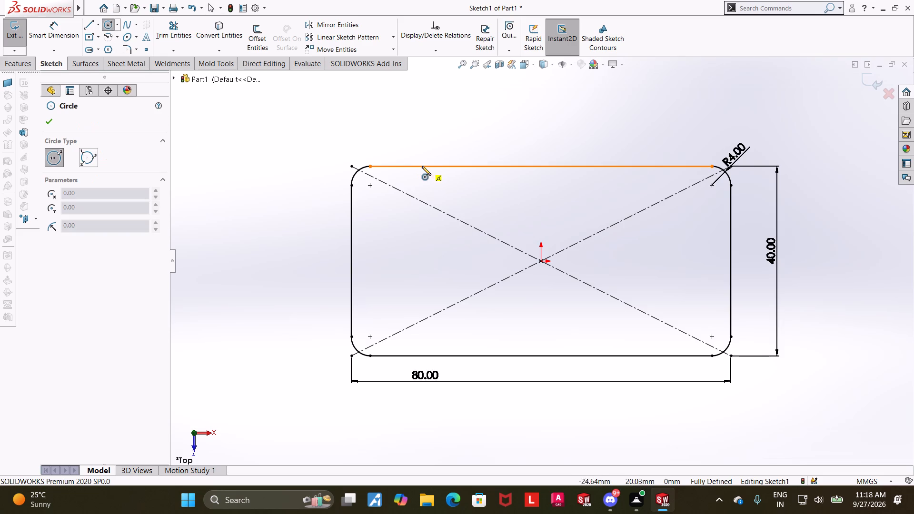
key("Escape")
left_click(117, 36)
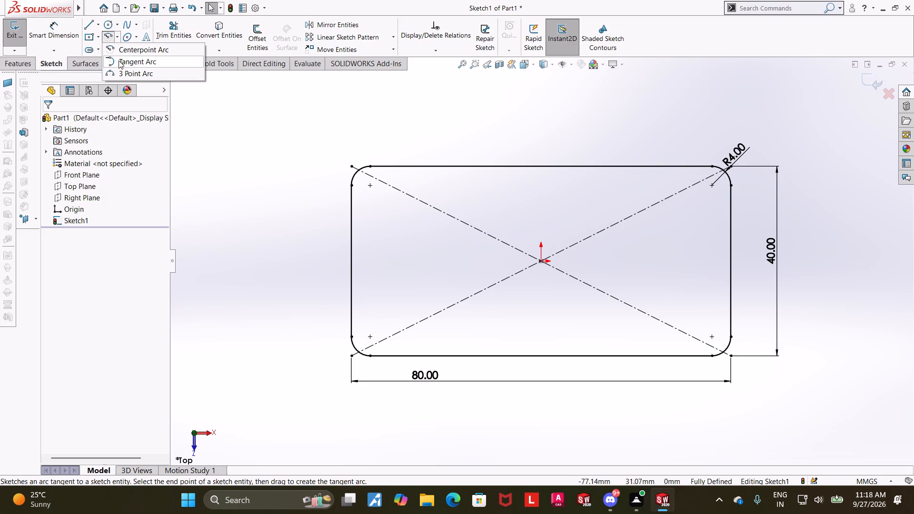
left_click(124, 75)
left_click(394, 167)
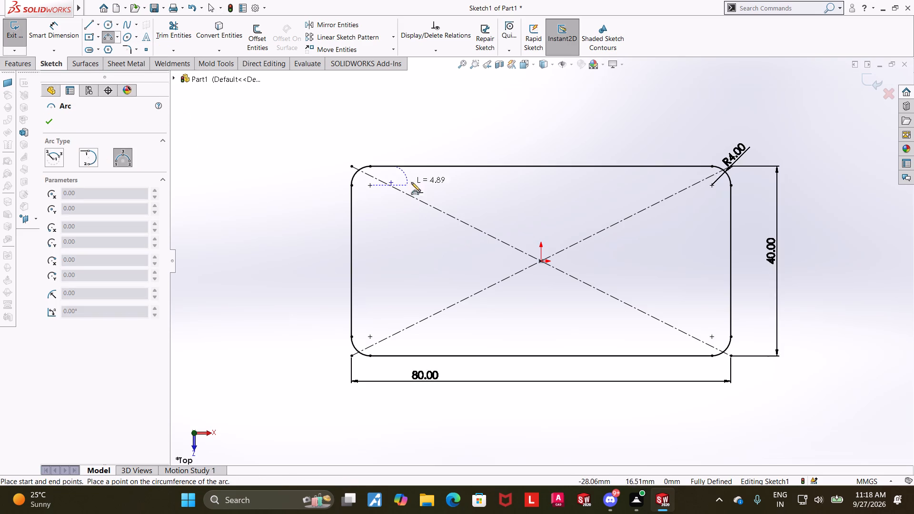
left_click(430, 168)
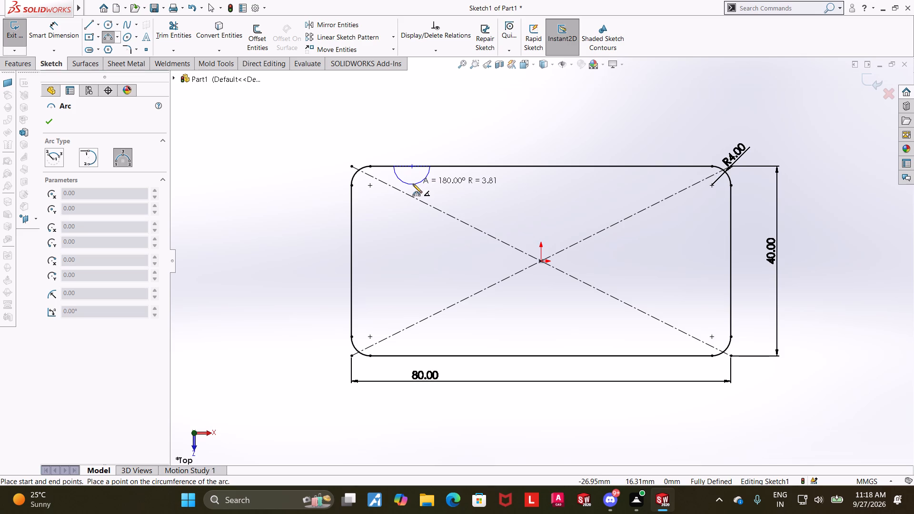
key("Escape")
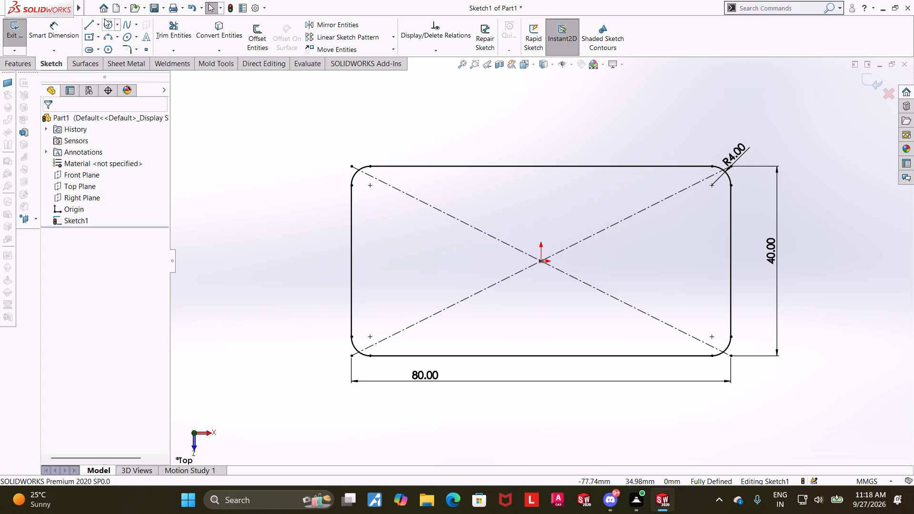
Sketch a U-shaped notch on the upper edge near its left end, with straight sides about 1.7 mm long and a tangent arc about 3.5 mm in radius.
left_click(92, 21)
scroll(389, 156, "down", 2)
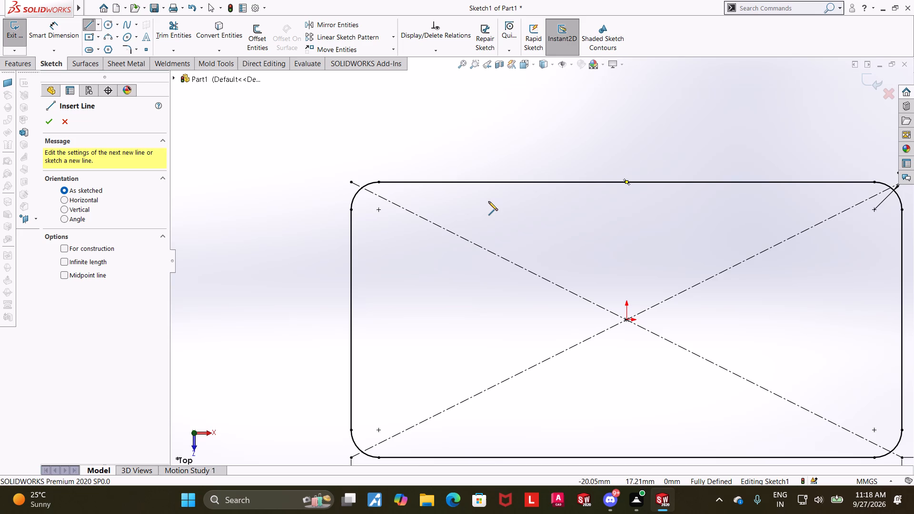
scroll(488, 201, "down", 1)
left_click(440, 182)
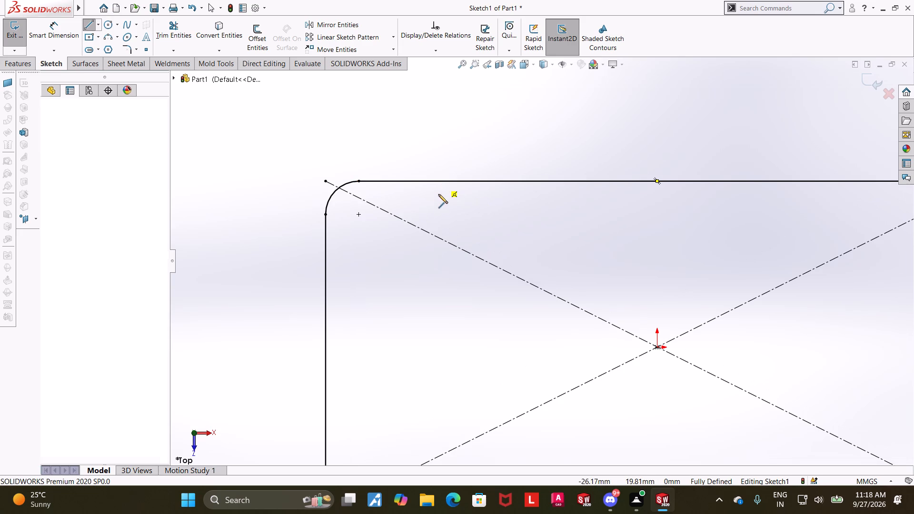
left_click(440, 195)
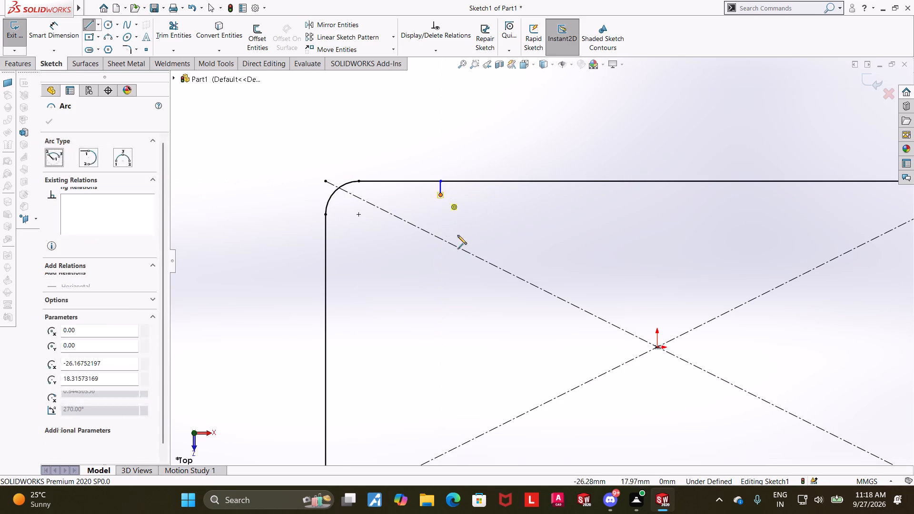
left_click(499, 197)
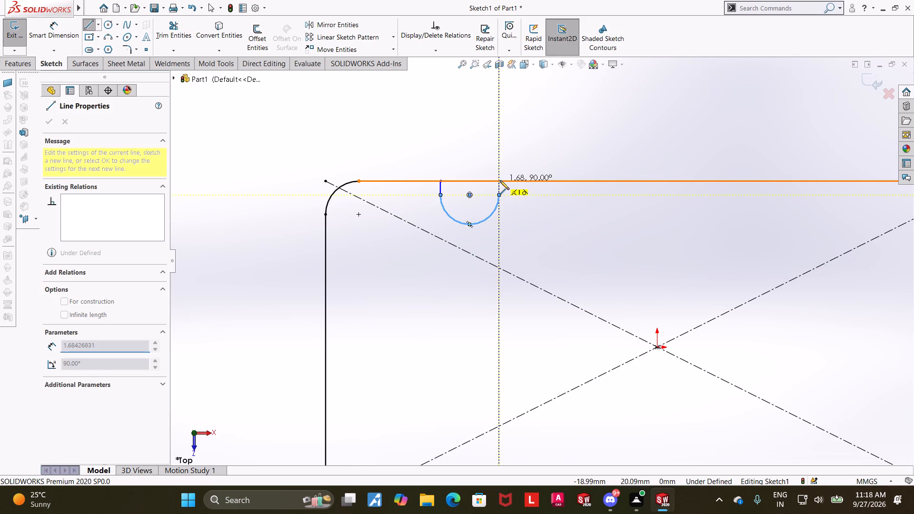
left_click(500, 179)
key("Escape")
key("Escape")
key("Escape")
Dimension the straight side of the U-shaped notch to 1.5 mm.
left_click(68, 27)
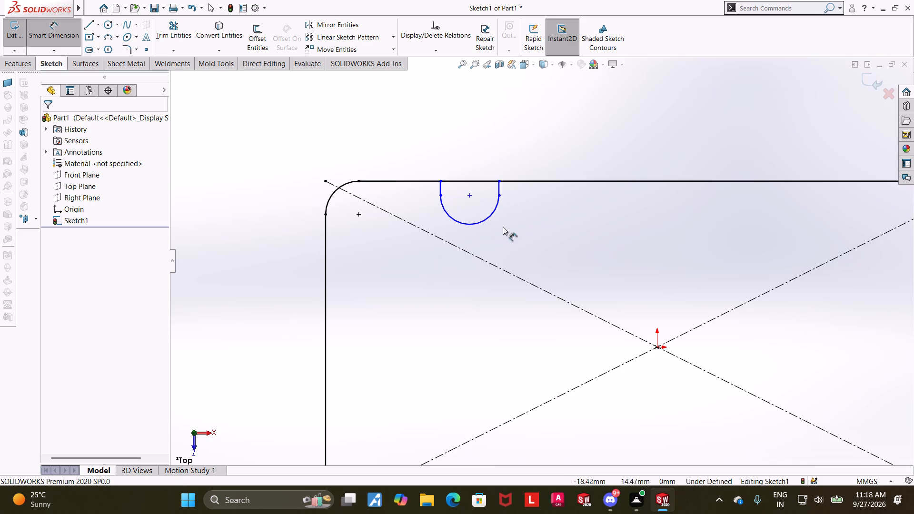
left_click(498, 197)
left_click(499, 182)
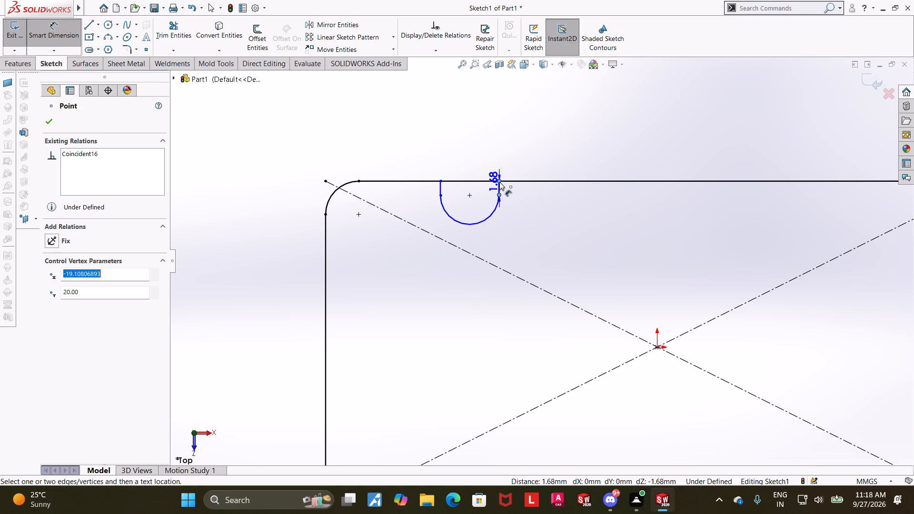
left_click(550, 191)
key("1")
type(".5")
key("Return")
key("Escape")
key("Escape")
key("Escape")
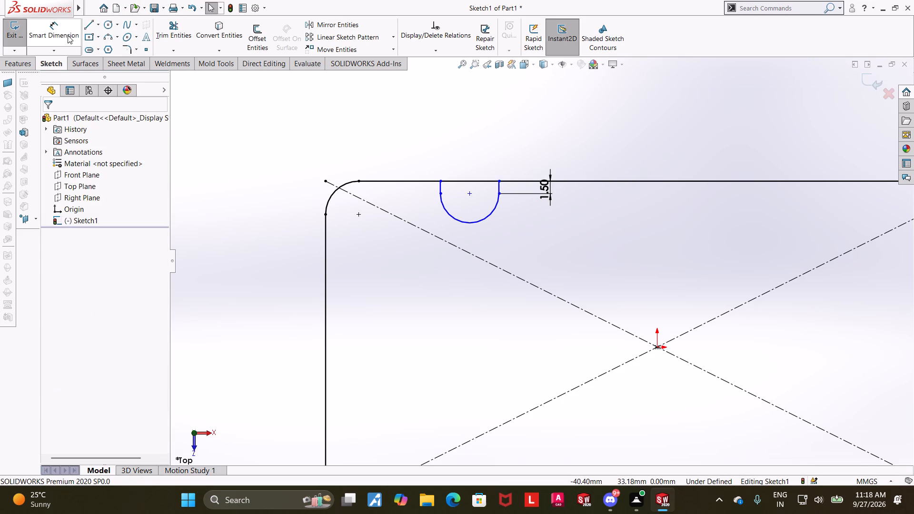
Add a radius dimension of 8.2 mm to the notch's arc.
left_click(63, 33)
left_click(444, 205)
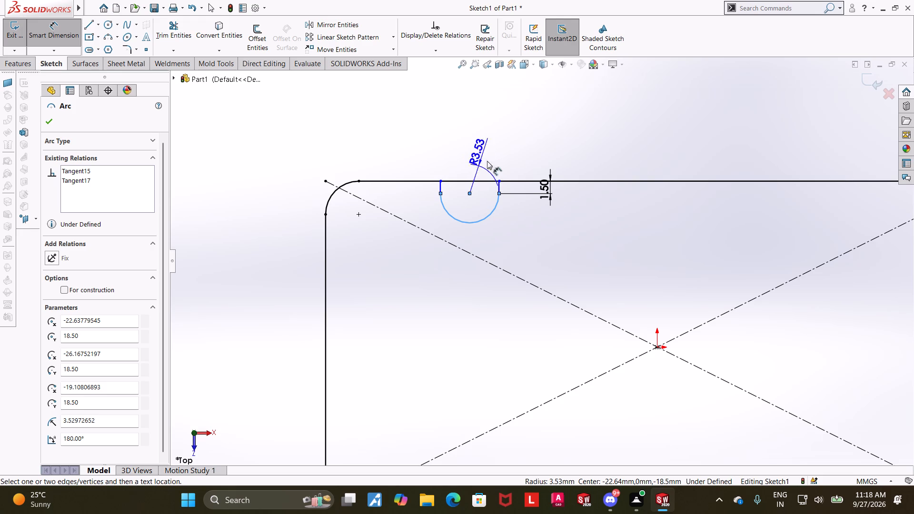
left_click(446, 143)
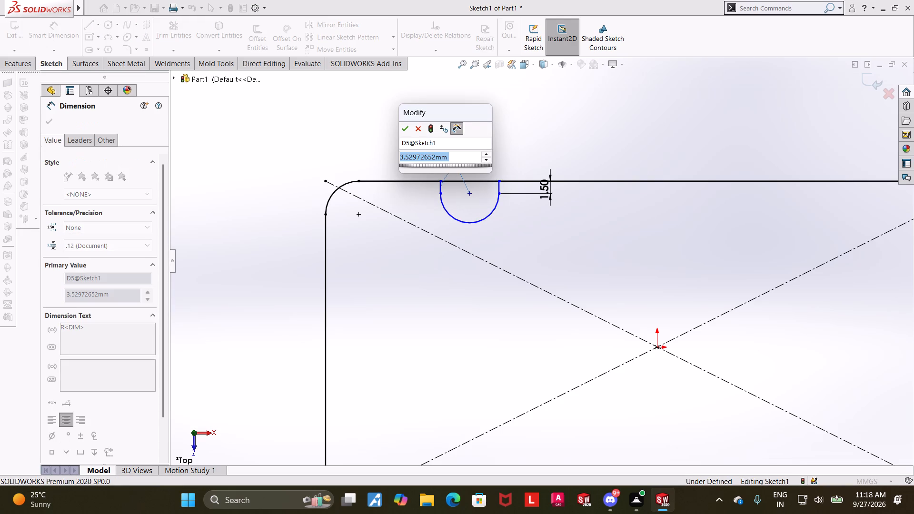
type("8.2")
key("Return")
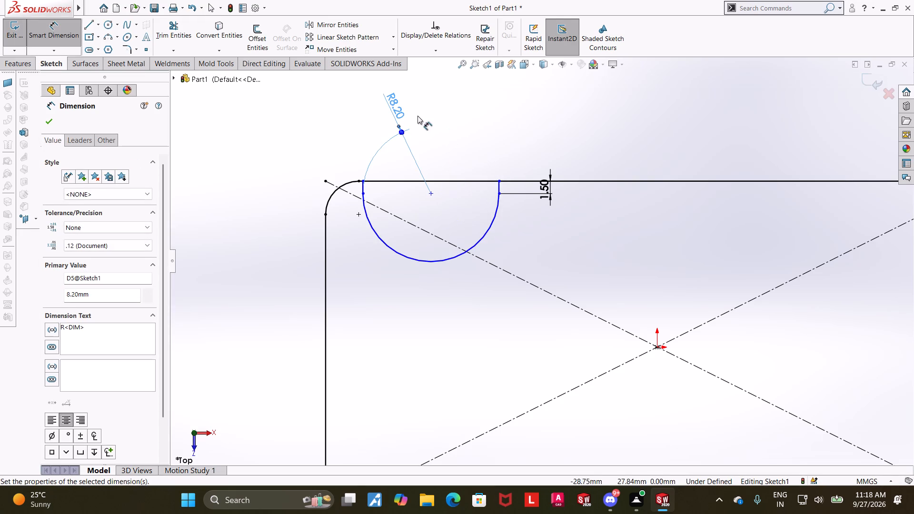
Set the notch arc's radius to 4.1 mm, half of 8.2.
double_click(397, 111)
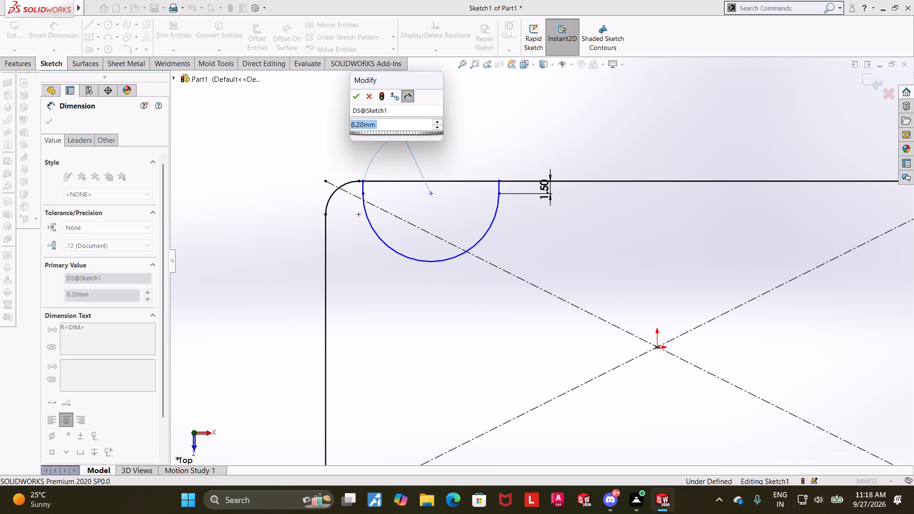
type("8.2/2")
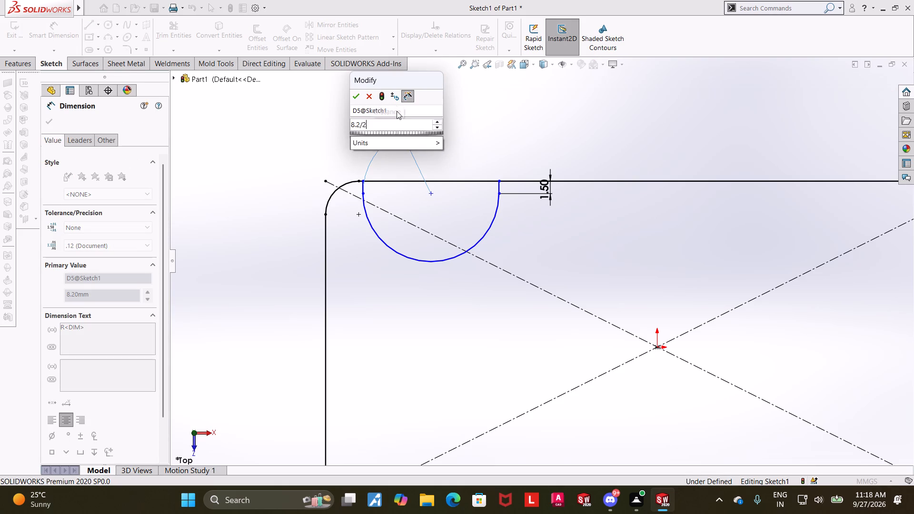
key("Return")
key("Escape")
key("Escape")
scroll(548, 163, "down", 1)
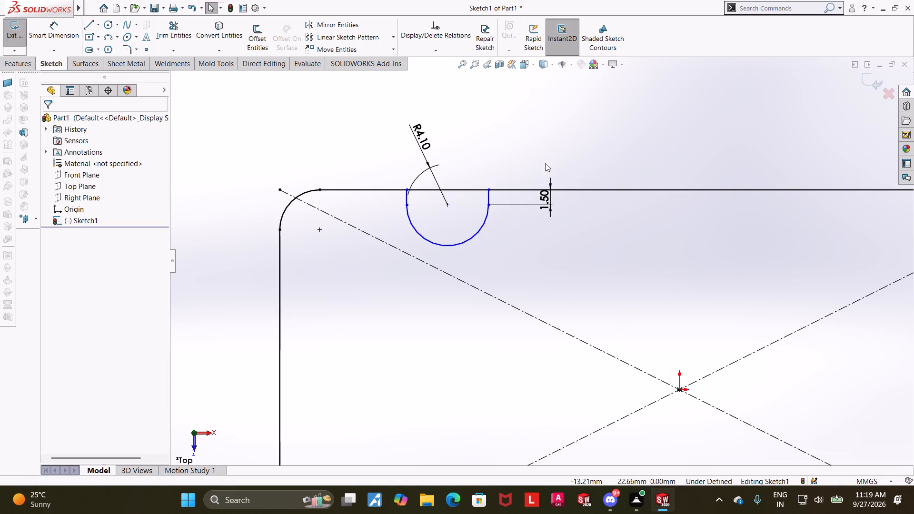
key("Escape")
key("Escape")
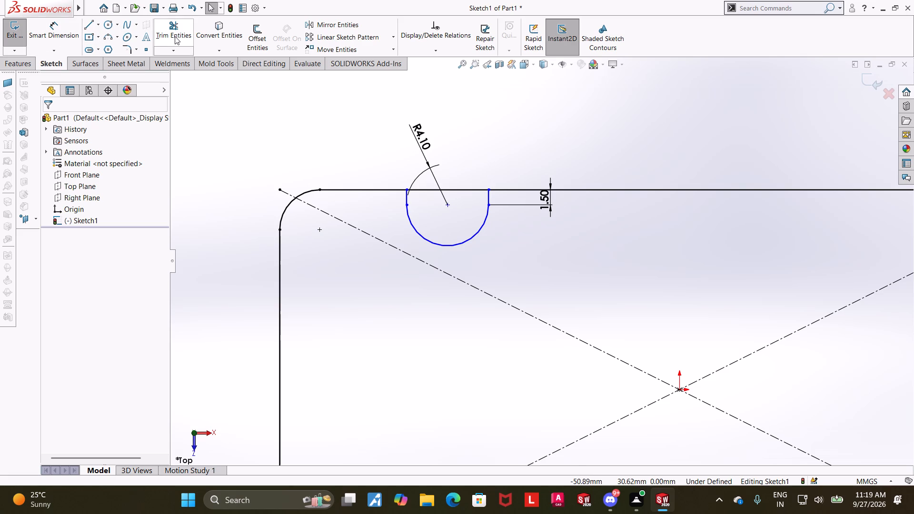
Trim away the part of the rectangle's upper edge spanning the notch opening, undoing the extra trim of the edge segment left of it.
left_click(175, 36)
left_click_drag(474, 199, 471, 157)
left_click_drag(423, 136, 384, 194)
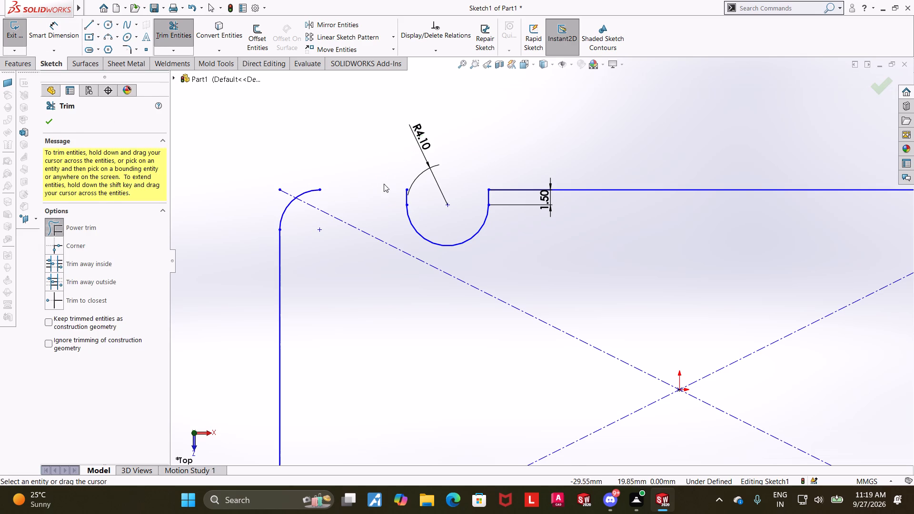
key("Escape")
key("Escape")
key("ctrl+z")
key("ctrl+x")
Move the notch's radius dimension to below and left of the arc, inside the rectangle.
left_click_drag(413, 131, 353, 263)
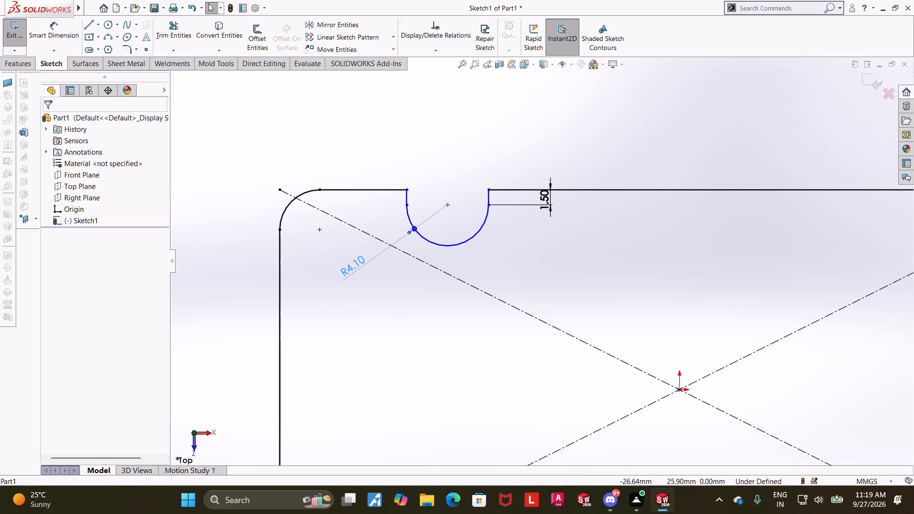
key("Escape")
key("Escape")
Dimension the horizontal distance between the notch's arc centre and the origin to 20 mm.
left_click(44, 28)
scroll(284, 145, "up", 3)
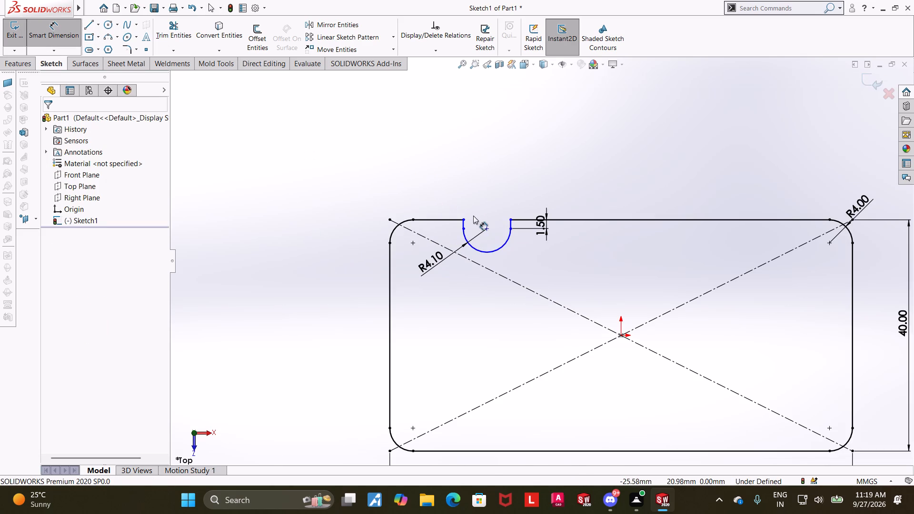
scroll(473, 217, "up", 2)
scroll(497, 251, "down", 2)
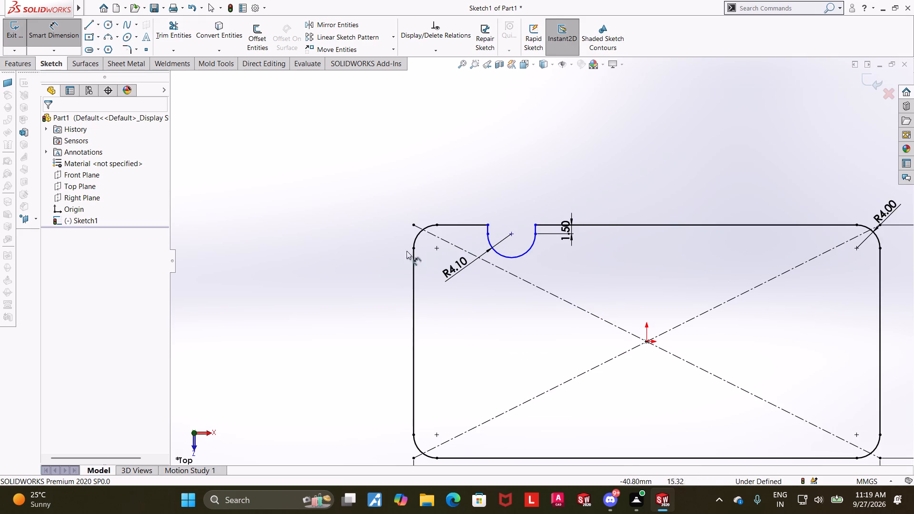
left_click(510, 235)
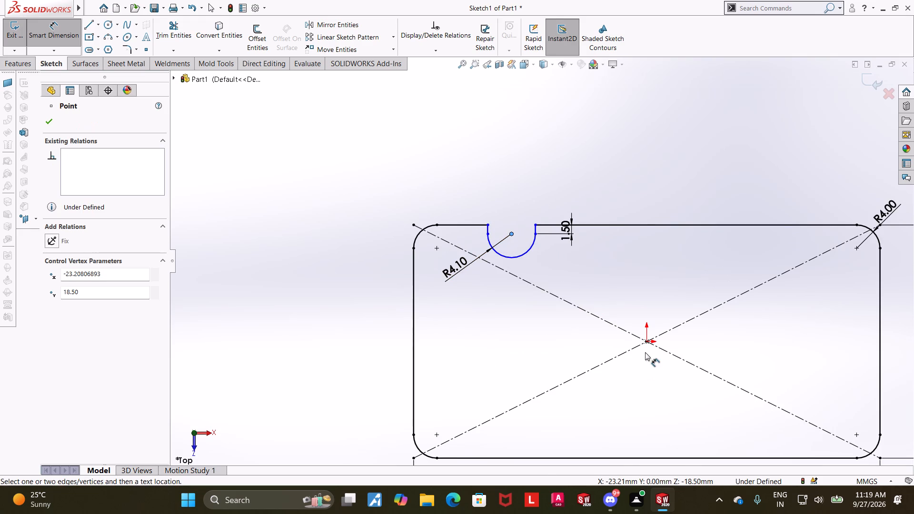
left_click(646, 343)
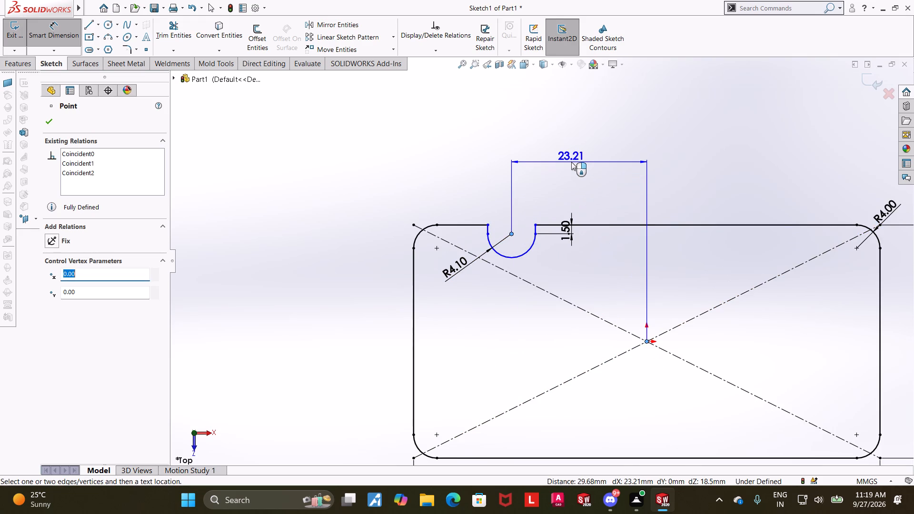
left_click(571, 162)
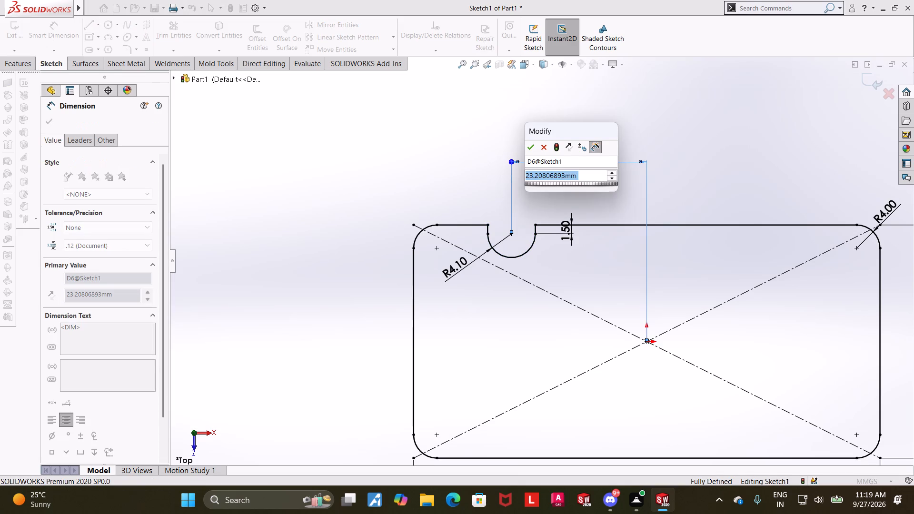
type("6.8")
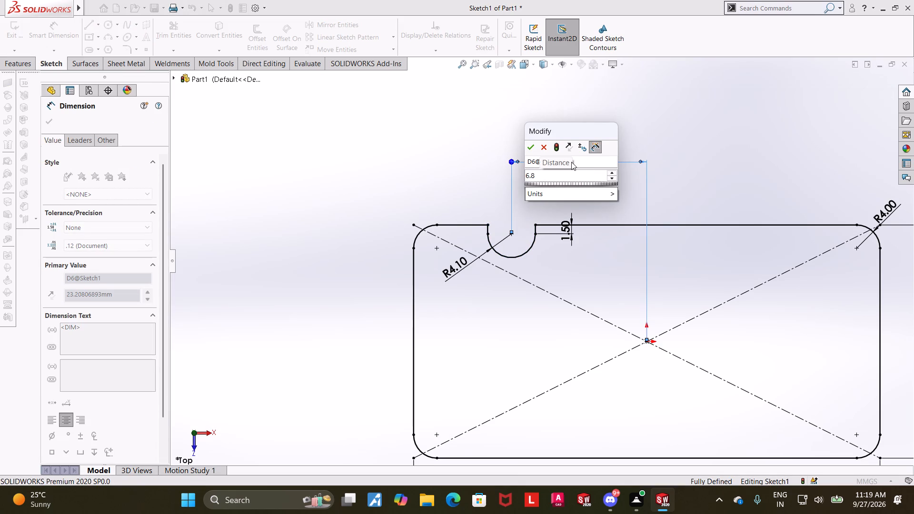
key("shift+plus")
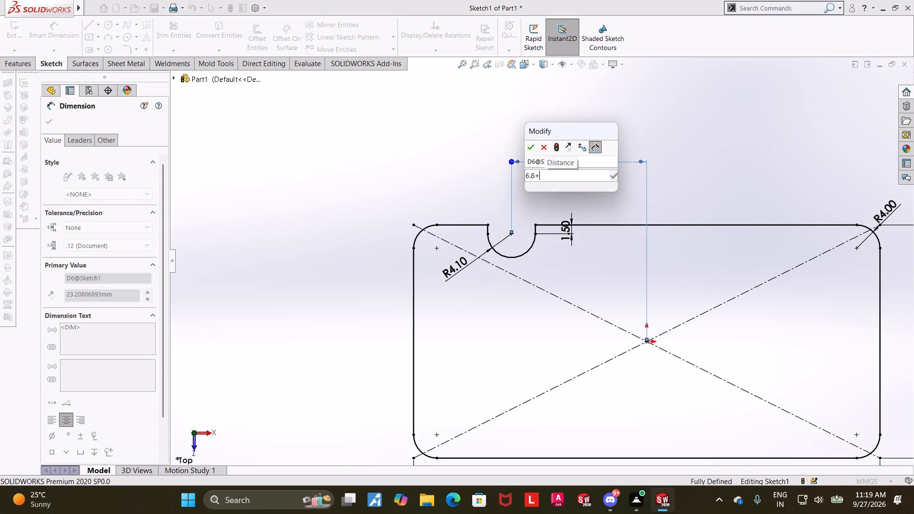
key("BackSpace")
key("BackSpace")
key("BackSpace")
key("BackSpace")
key("BackSpace")
key("BackSpace")
type("20")
key("Return")
key("Escape")
key("Escape")
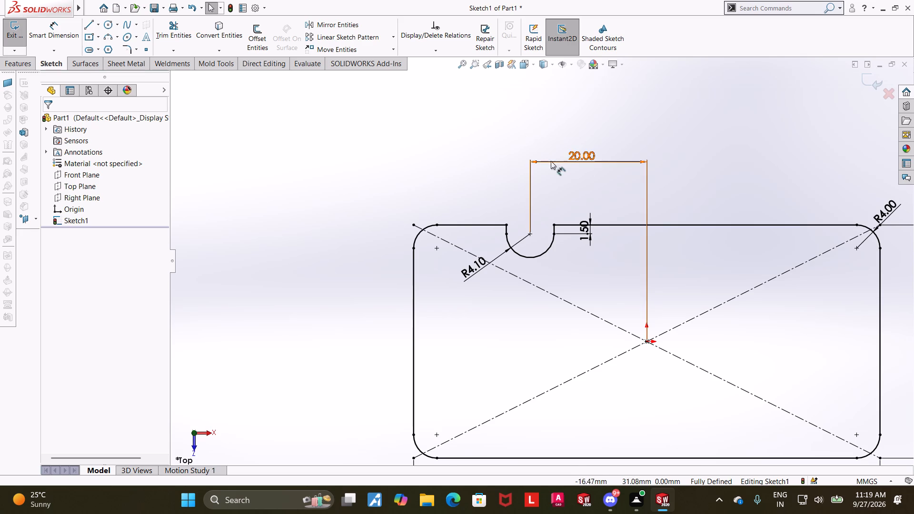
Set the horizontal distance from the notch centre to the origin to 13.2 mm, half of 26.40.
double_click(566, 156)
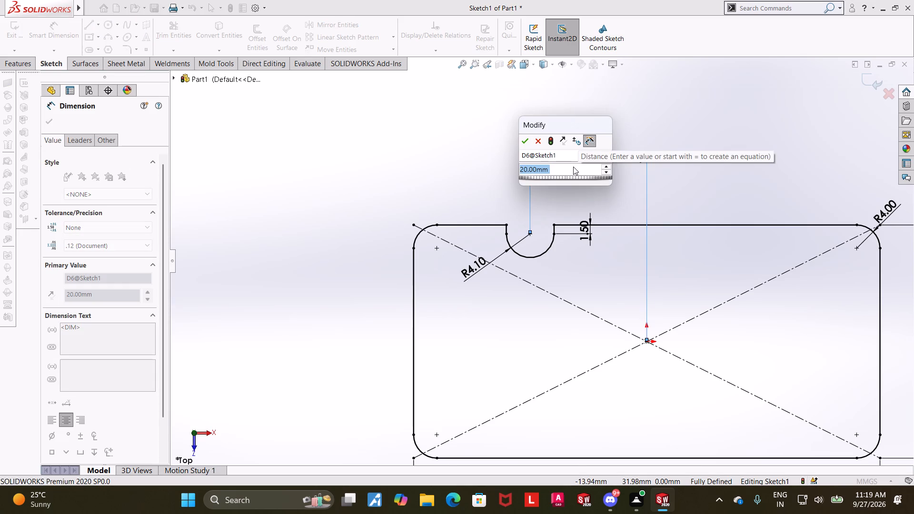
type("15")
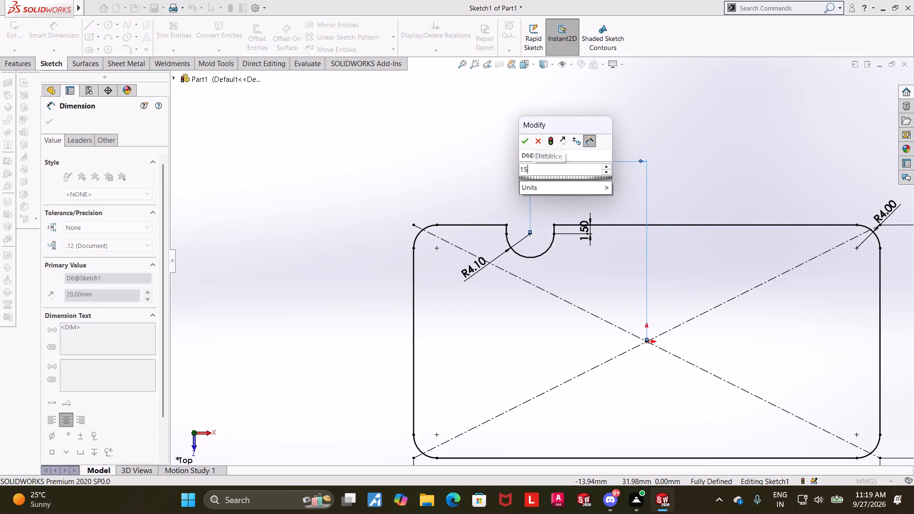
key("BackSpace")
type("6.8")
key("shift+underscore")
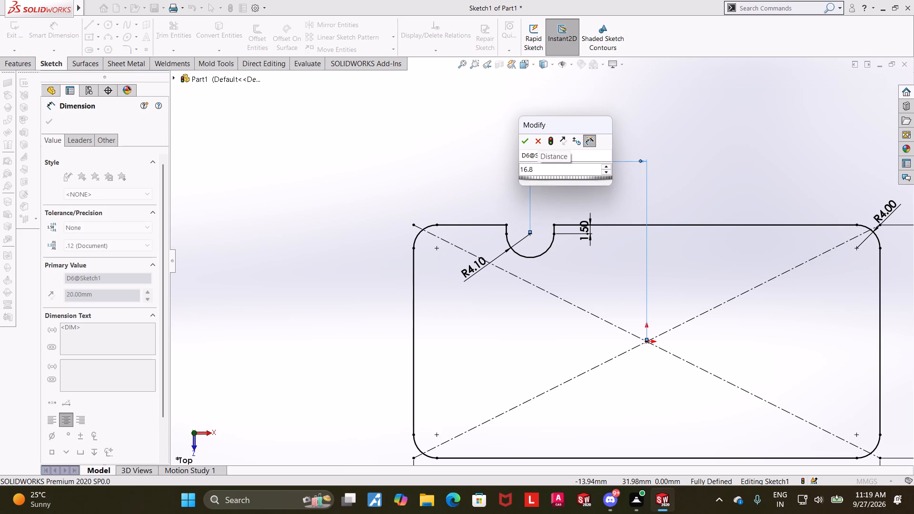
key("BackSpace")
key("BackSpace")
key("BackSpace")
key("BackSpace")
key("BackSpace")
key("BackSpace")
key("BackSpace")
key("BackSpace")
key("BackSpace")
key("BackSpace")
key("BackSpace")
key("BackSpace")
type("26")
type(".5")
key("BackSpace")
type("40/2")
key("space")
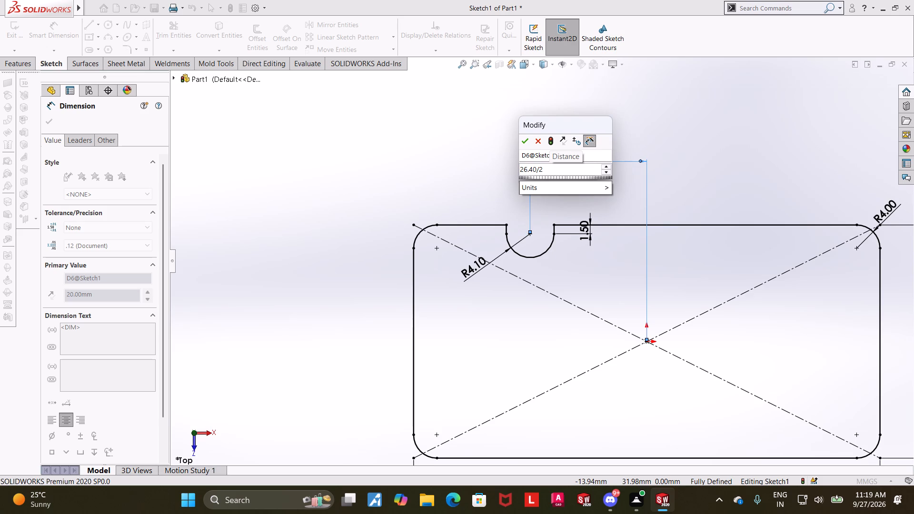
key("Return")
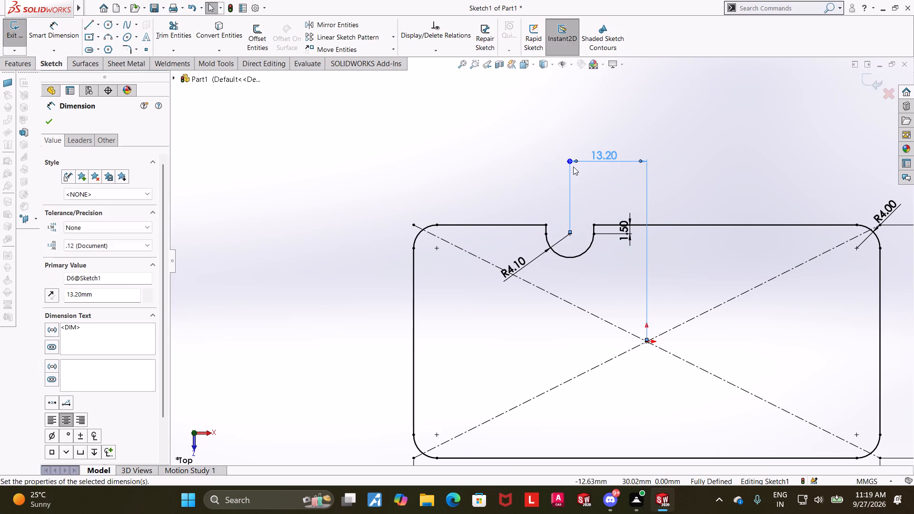
Set the horizontal distance from the notch centre to the origin to 30 mm by adding 16.8 mm.
double_click(587, 156)
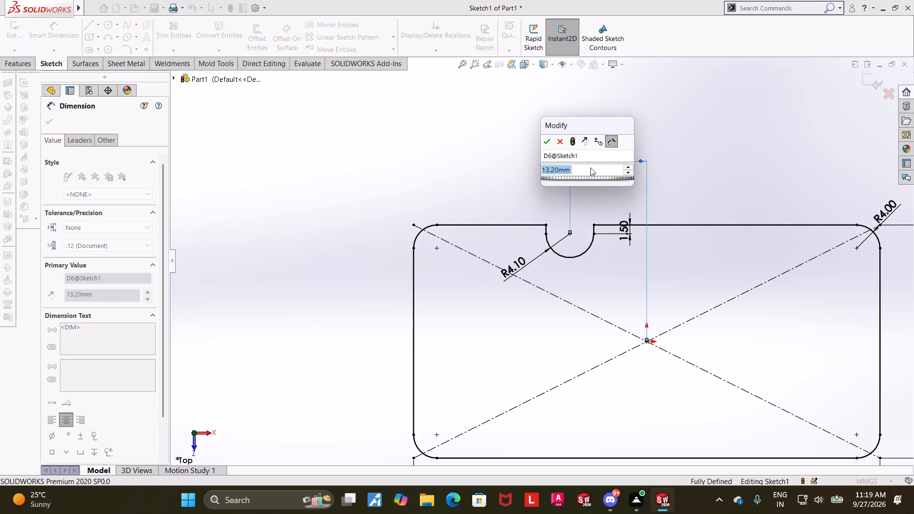
left_click(590, 168)
key("shift+plus")
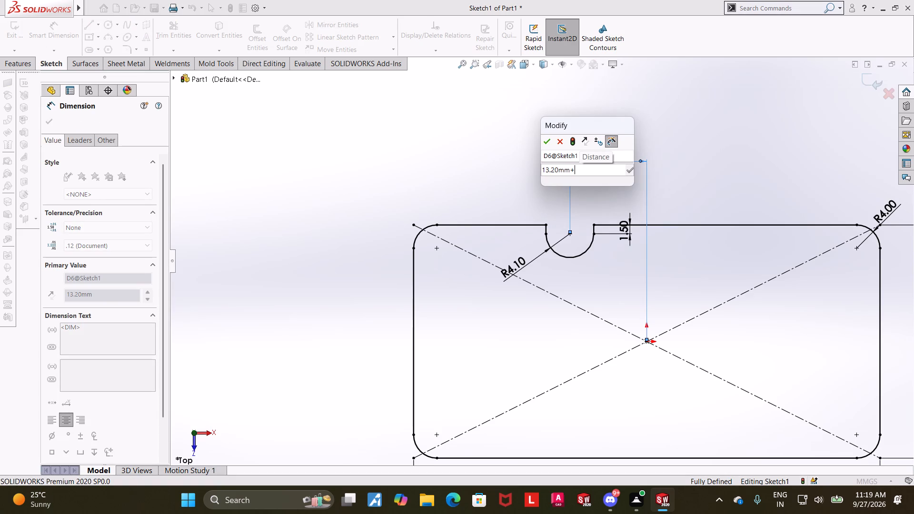
type("16.8")
key("Return")
key("Escape")
key("Escape")
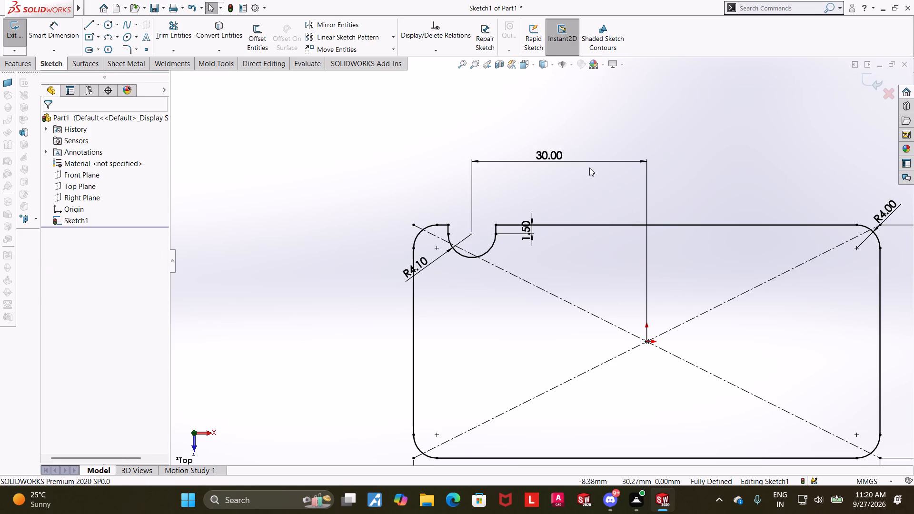
Check the horizontal distance from the rectangle's left edge to the notch's arc centre without placing a dimension.
scroll(604, 149, "up", 3)
scroll(797, 204, "down", 1)
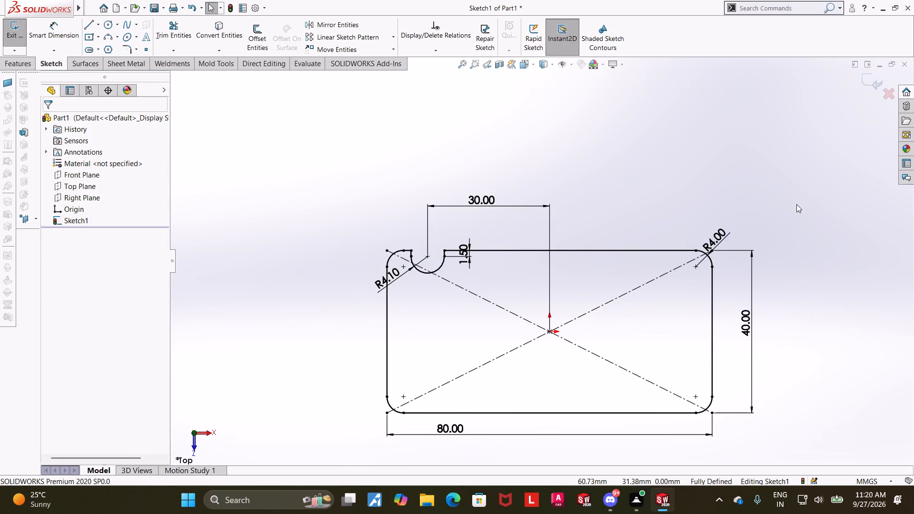
key("Escape")
scroll(821, 222, "up", 1)
scroll(791, 266, "down", 1)
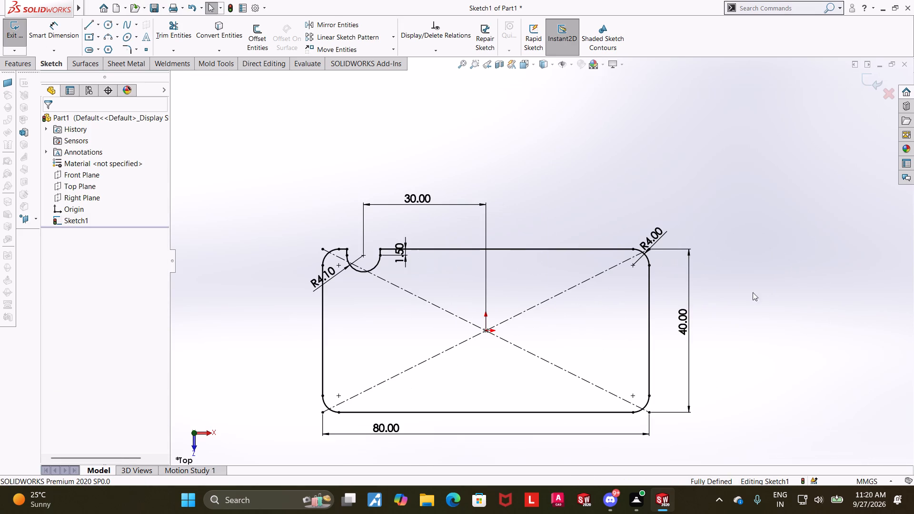
scroll(398, 328, "down", 2)
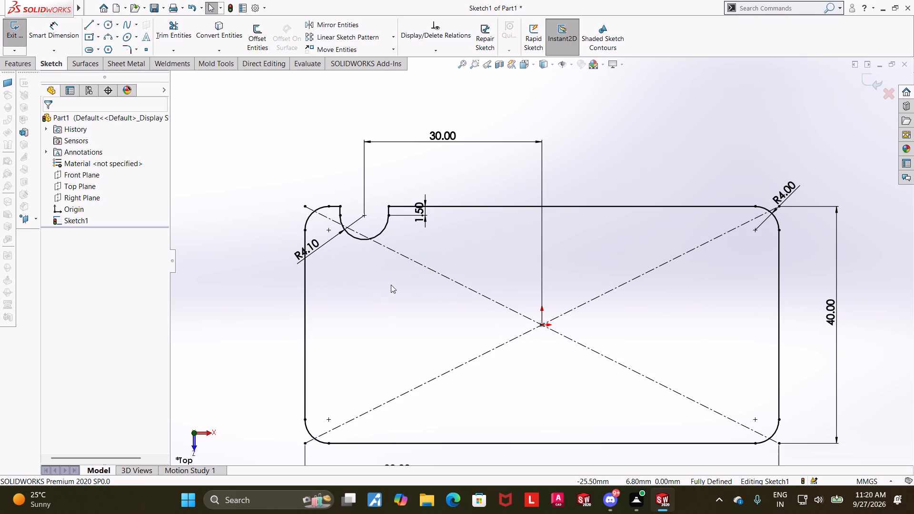
key("Escape")
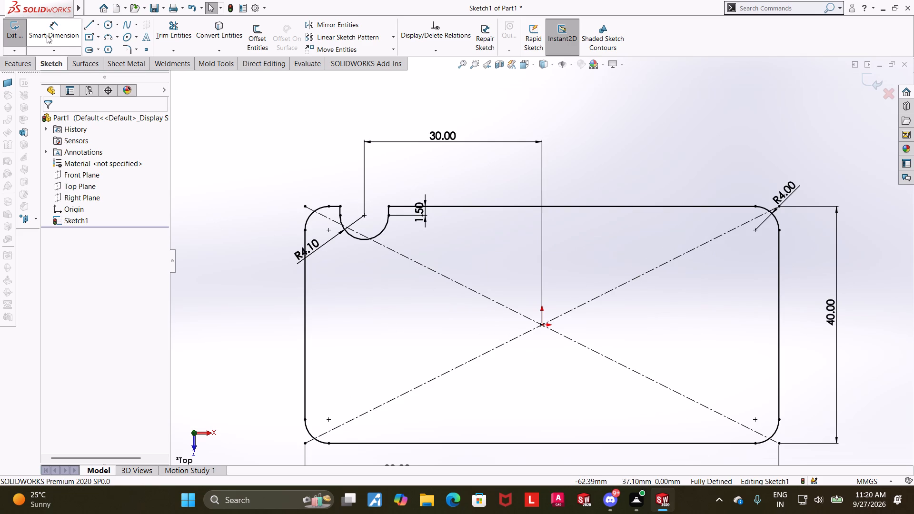
left_click(47, 35)
left_click(303, 278)
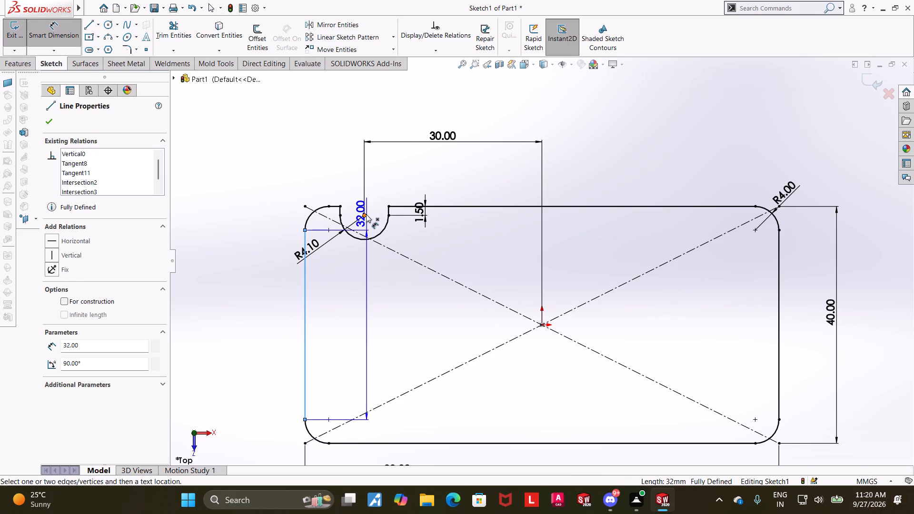
left_click(365, 214)
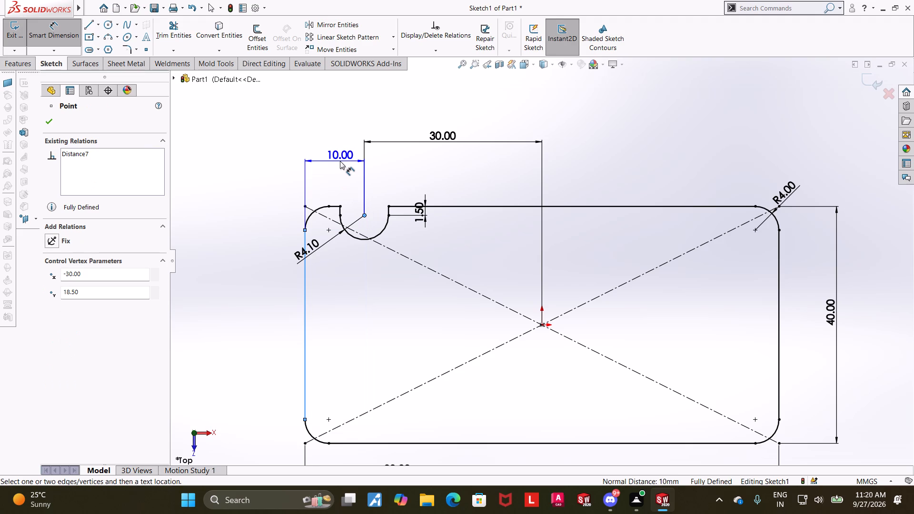
key("Escape")
key("Escape")
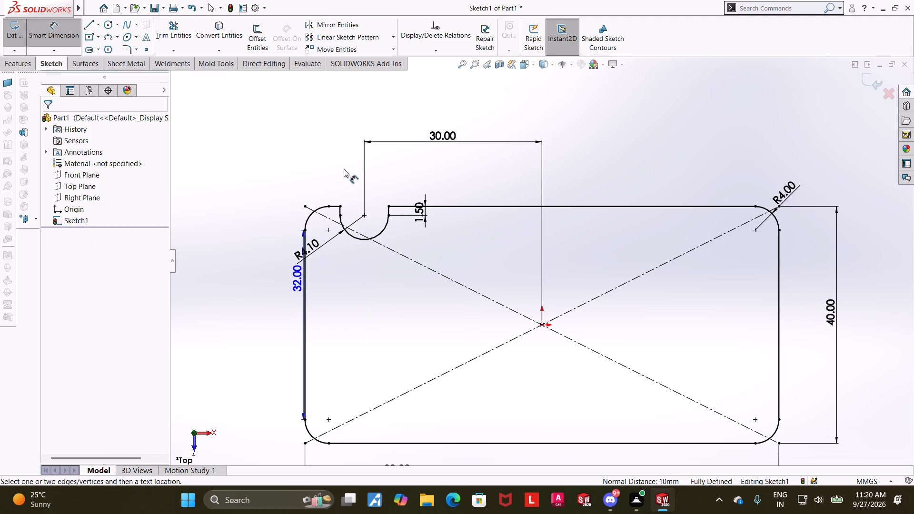
key("Escape")
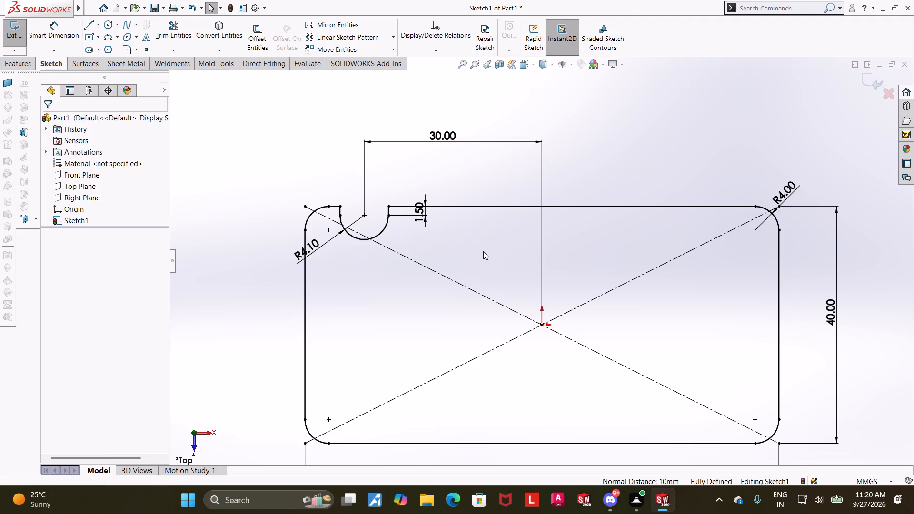
Linear-pattern the notch's arc and both short side lines along the positive X-axis with 2 instances at 60 mm spacing.
scroll(482, 254, "up", 2)
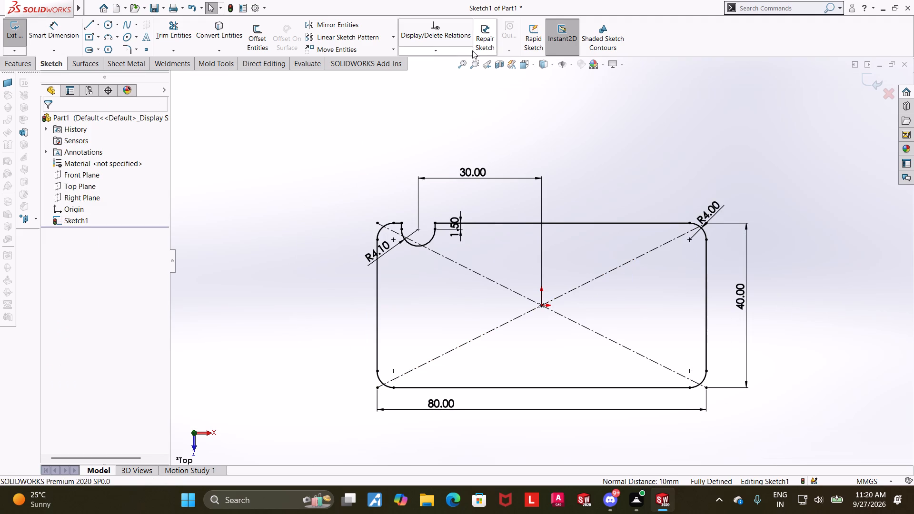
left_click(331, 36)
scroll(420, 247, "down", 2)
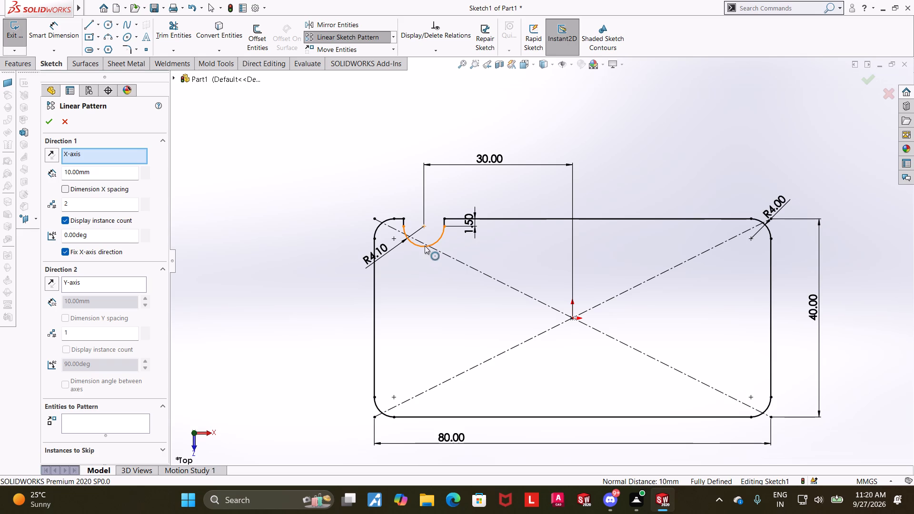
left_click(422, 248)
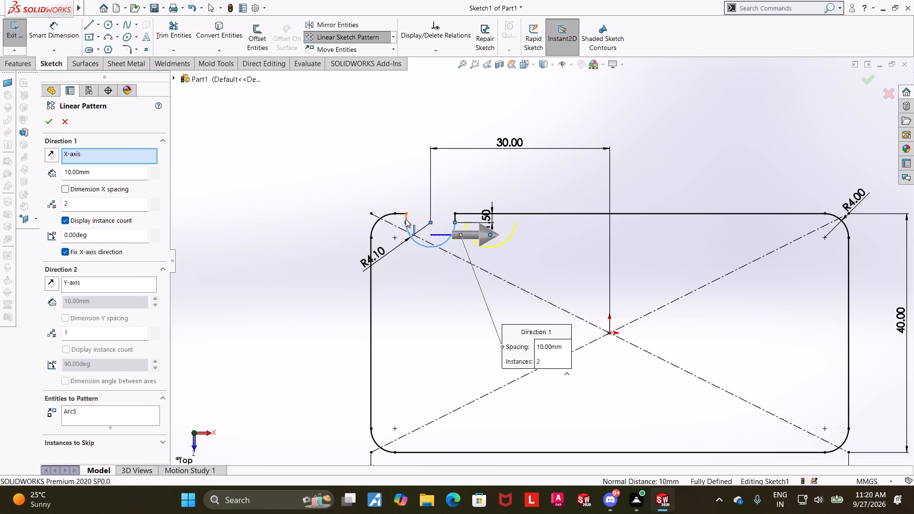
left_click(406, 219)
scroll(457, 218, "down", 7)
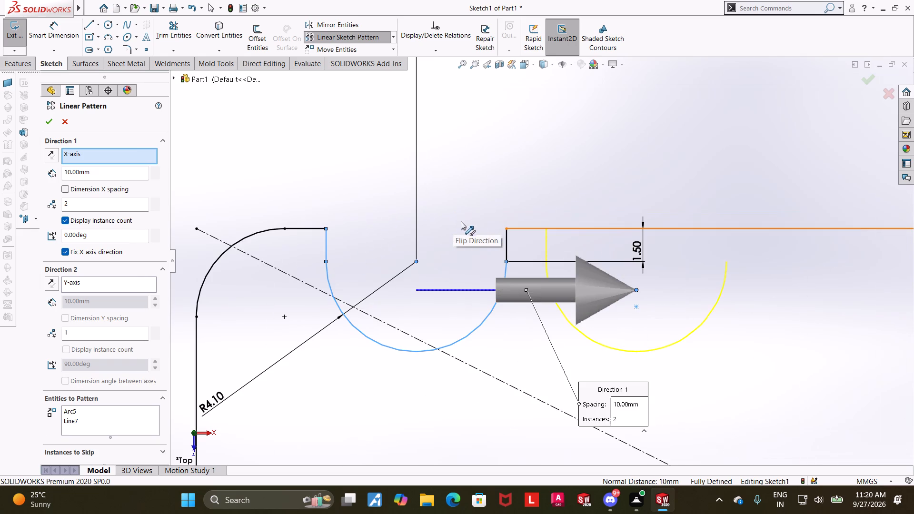
left_click(507, 242)
scroll(556, 267, "up", 2)
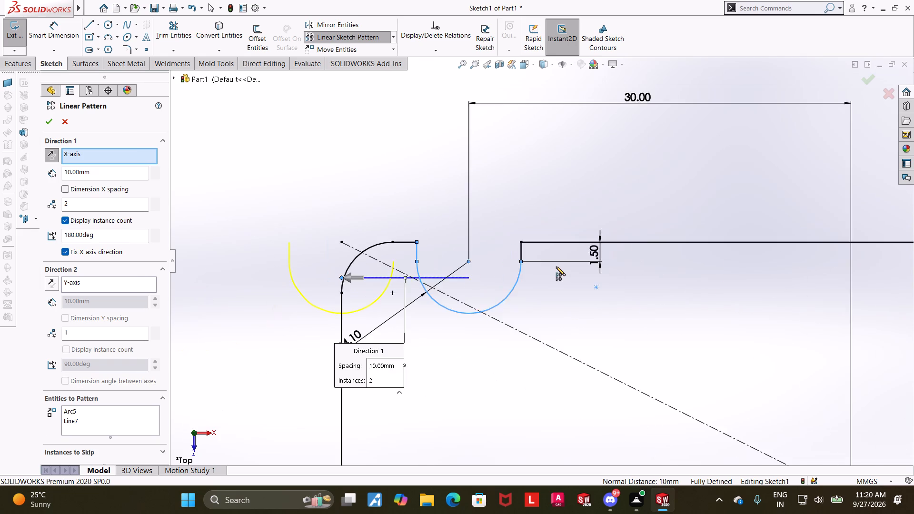
scroll(556, 267, "up", 4)
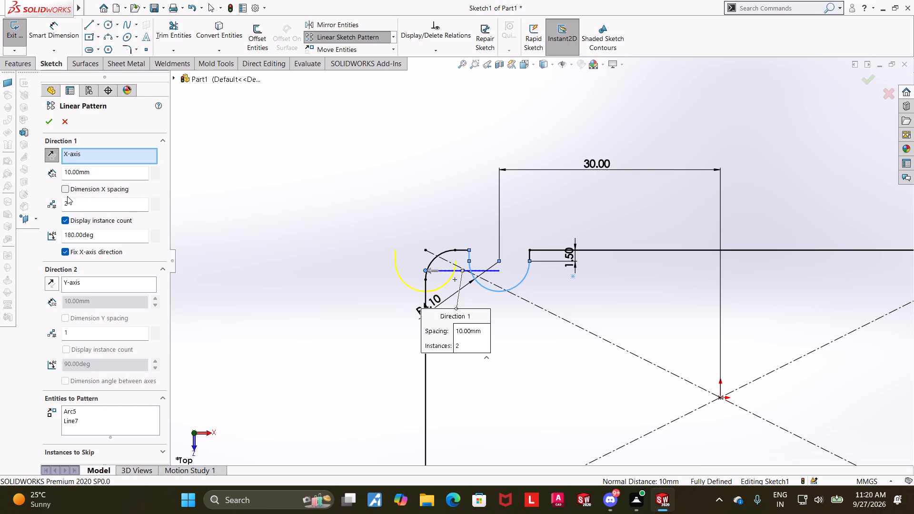
left_click(49, 155)
scroll(228, 235, "up", 4)
left_click_drag(102, 175, 30, 177)
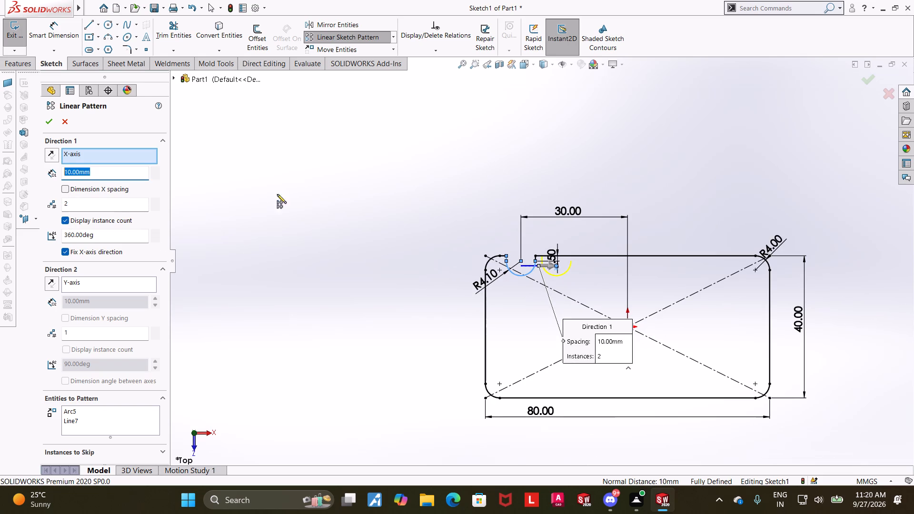
type("60")
key("Return")
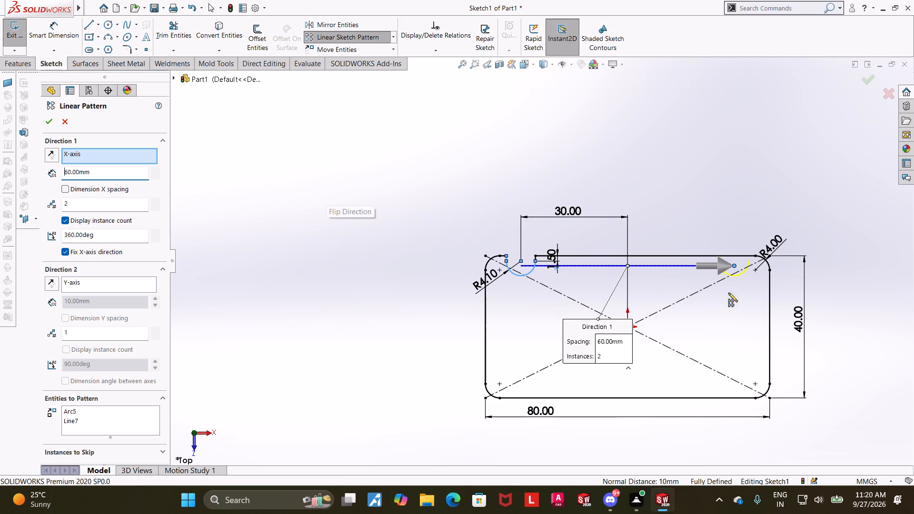
scroll(814, 281, "down", 3)
scroll(678, 250, "down", 2)
scroll(652, 249, "up", 2)
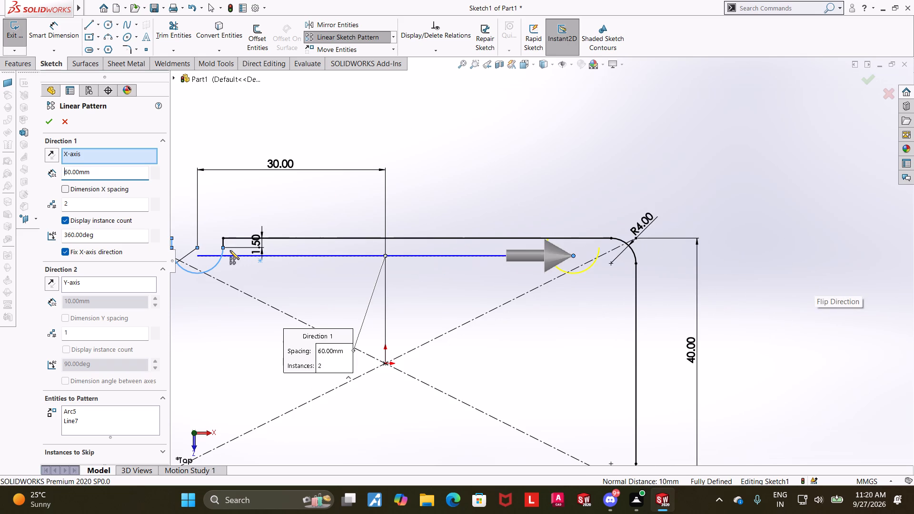
left_click(221, 243)
scroll(487, 268, "up", 3)
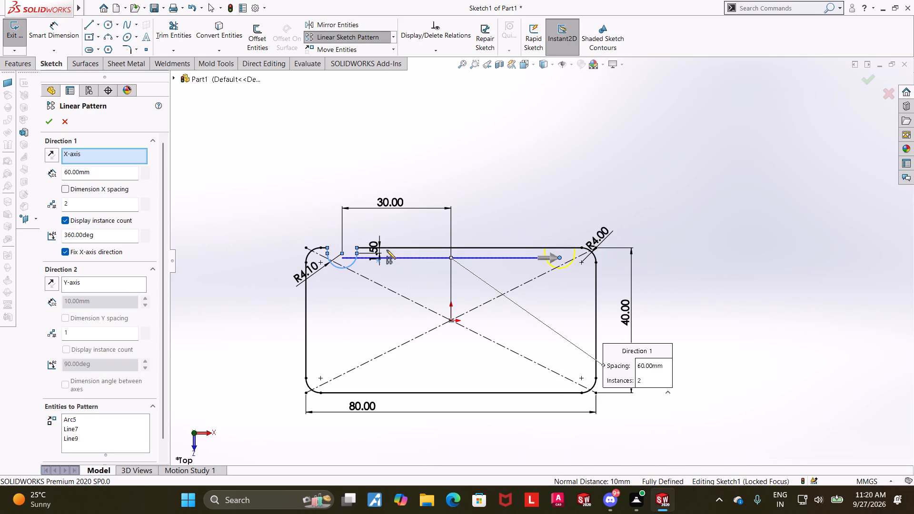
left_click(45, 125)
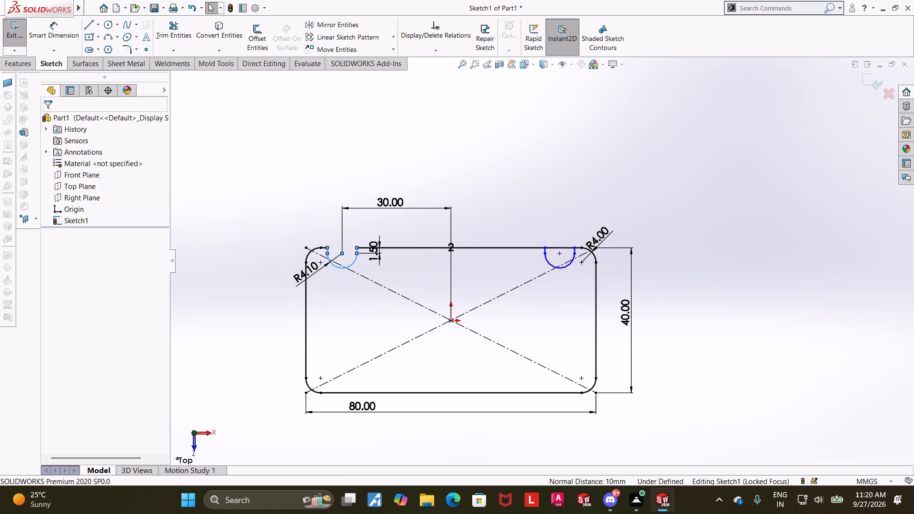
key("Escape")
Dimension the horizontal distance between the patterned notch's arc centre and the rectangle's right edge.
left_click(37, 20)
scroll(580, 284, "down", 2)
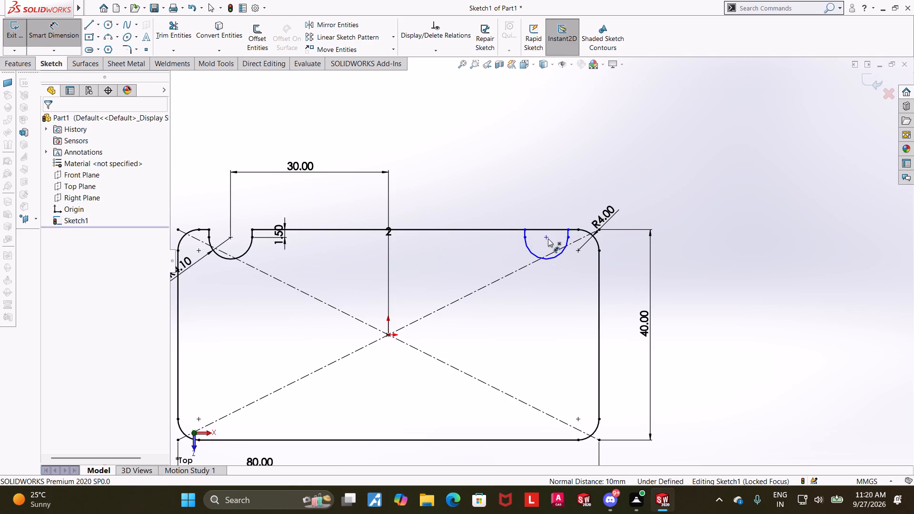
left_click(545, 237)
left_click(601, 283)
left_click(561, 151)
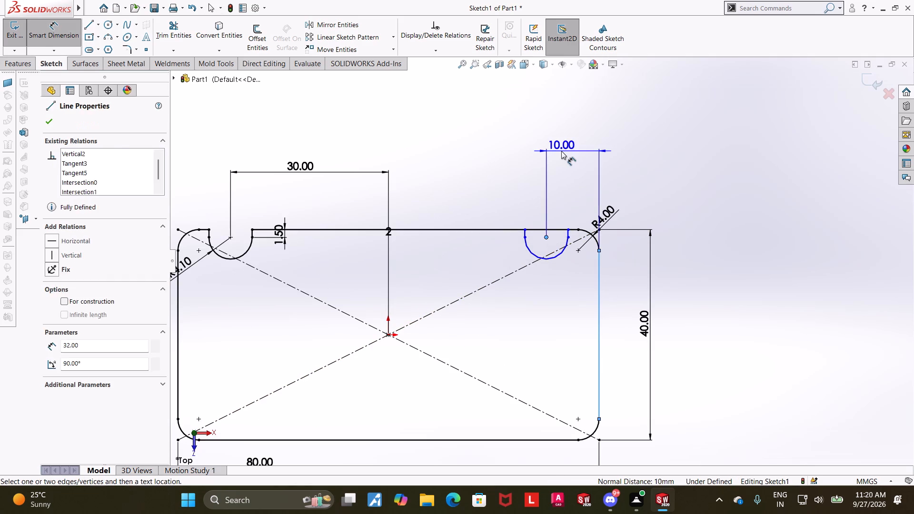
left_click(523, 138)
scroll(550, 215, "down", 7)
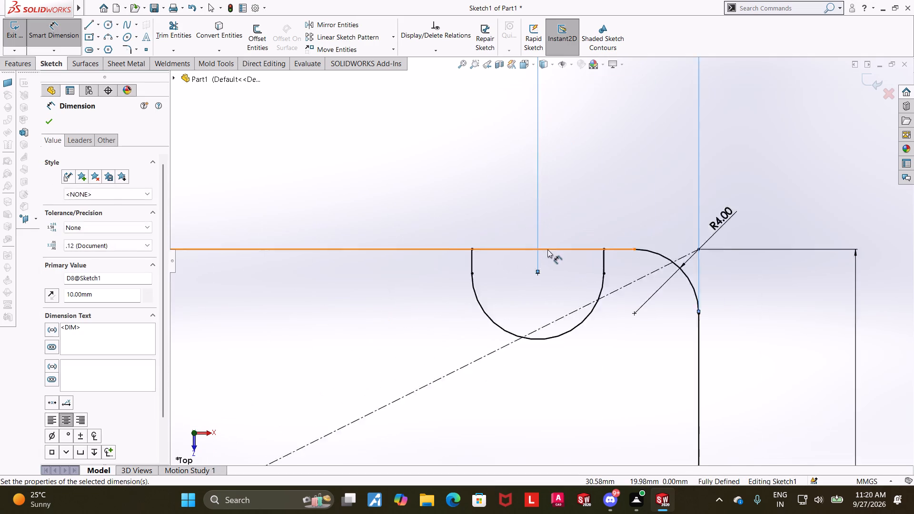
key("Escape")
scroll(559, 255, "up", 6)
scroll(270, 270, "up", 4)
scroll(293, 273, "down", 8)
key("Escape")
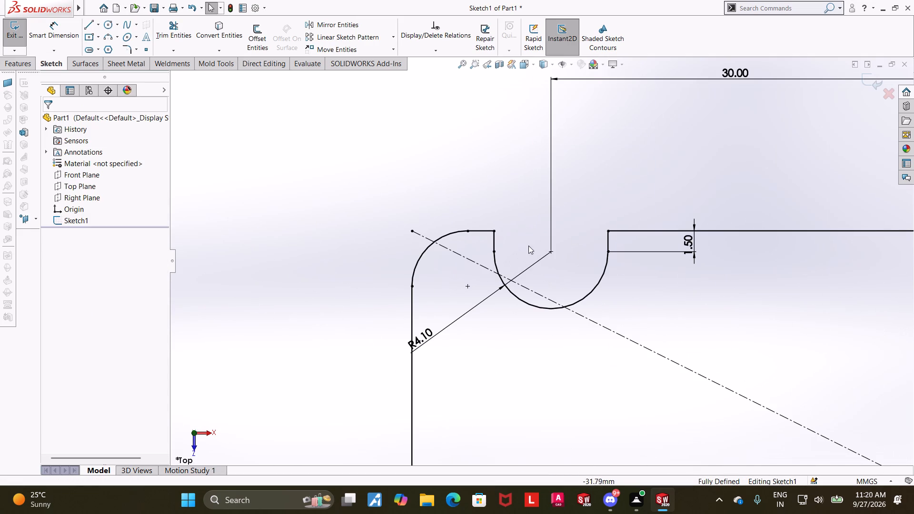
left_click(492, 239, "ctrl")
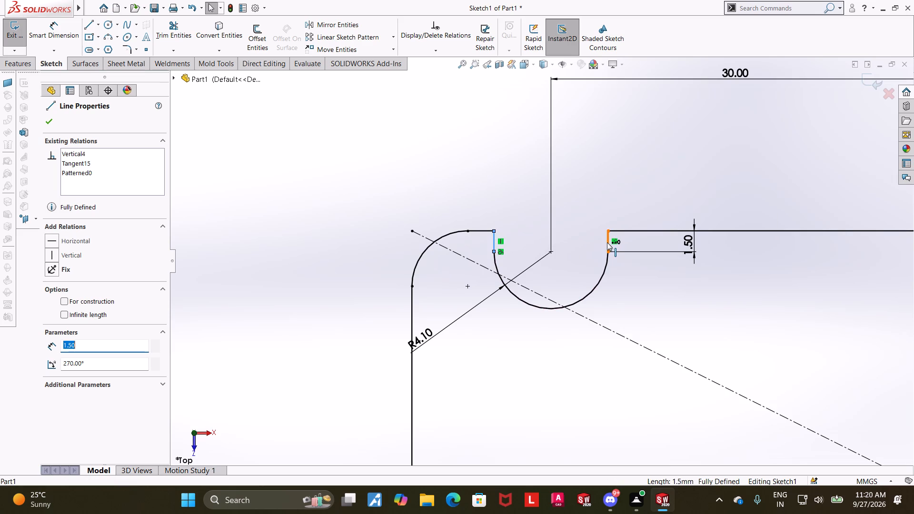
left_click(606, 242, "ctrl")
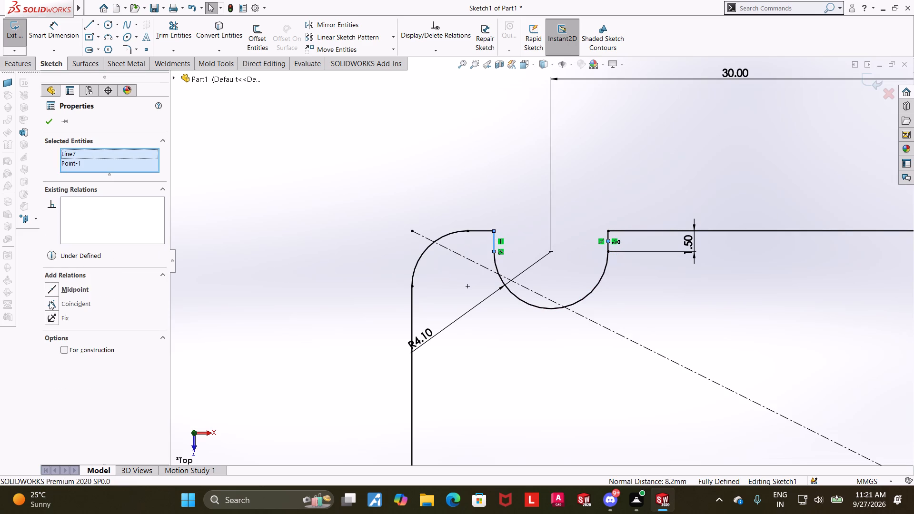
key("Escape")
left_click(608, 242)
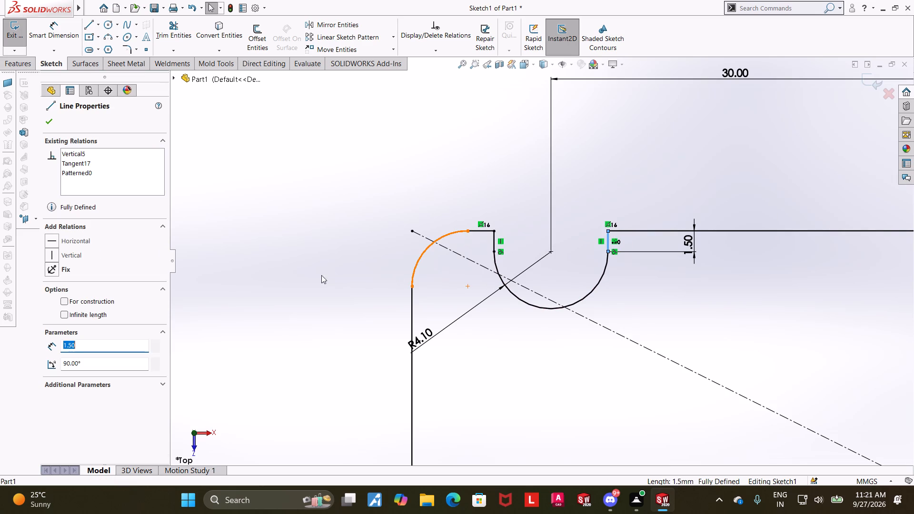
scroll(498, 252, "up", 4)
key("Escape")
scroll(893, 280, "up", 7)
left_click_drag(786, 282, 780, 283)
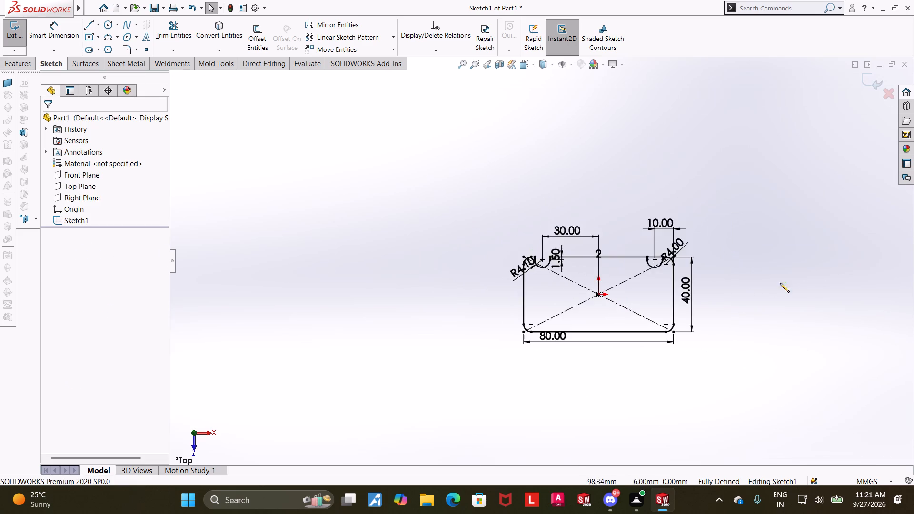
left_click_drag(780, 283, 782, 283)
Trim away the upper edge segment that closes the opening of the patterned right-hand notch.
scroll(640, 255, "down", 4)
left_click(179, 31)
scroll(542, 199, "down", 4)
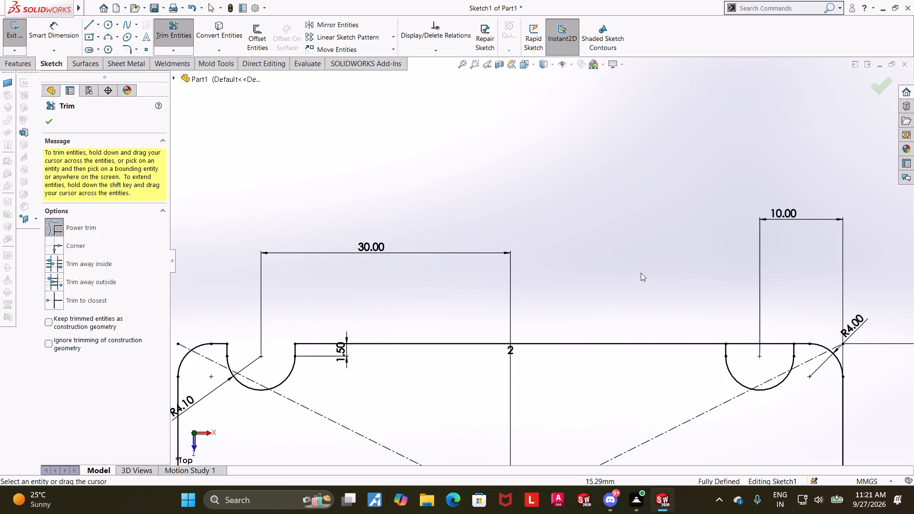
left_click_drag(735, 350, 730, 323)
scroll(771, 334, "up", 9)
scroll(509, 280, "down", 2)
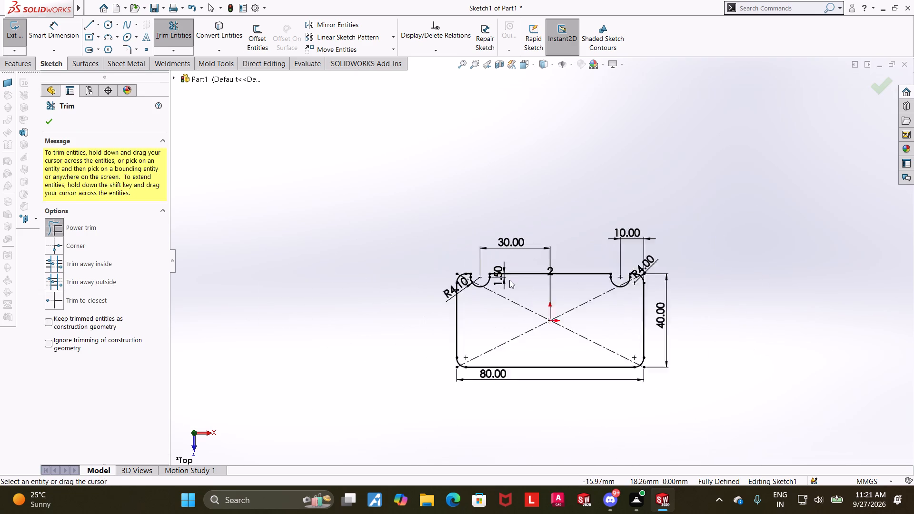
scroll(509, 280, "down", 1)
key("Escape")
Draw a horizontal centerline from the origin leftward past the rectangle's left edge.
left_click(99, 27)
double_click(98, 26)
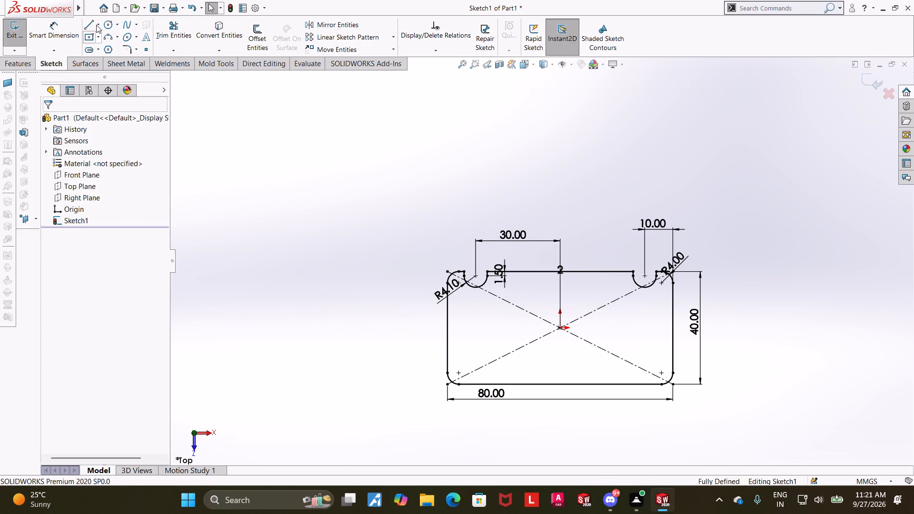
left_click(96, 25)
left_click(101, 47)
left_click(559, 326)
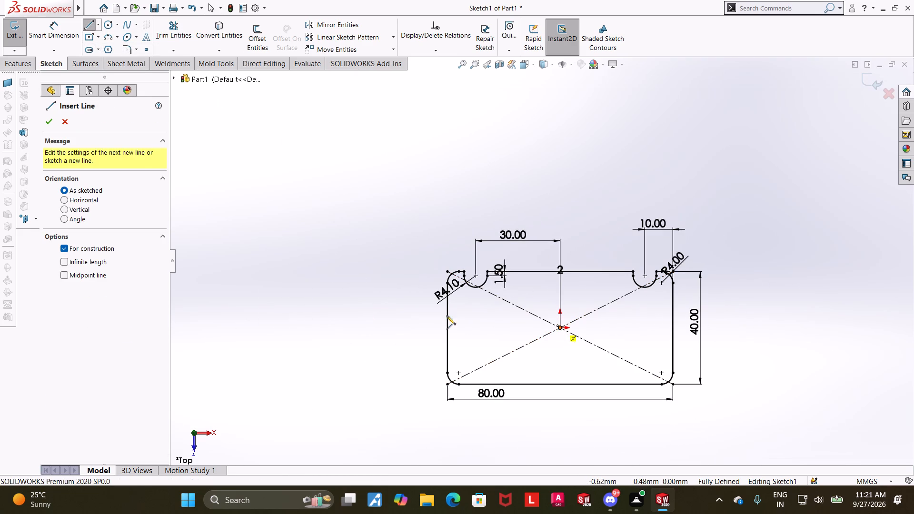
left_click(350, 326)
key("Escape")
key("Escape")
key("Escape")
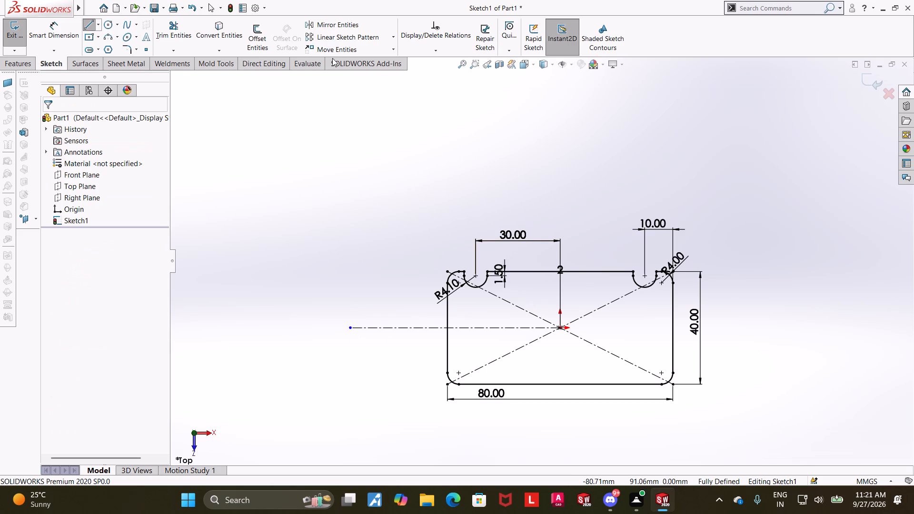
Mirror the arcs and short side lines of both upper notches about the horizontal centerline, keeping the originals.
left_click(329, 28)
scroll(592, 264, "down", 3)
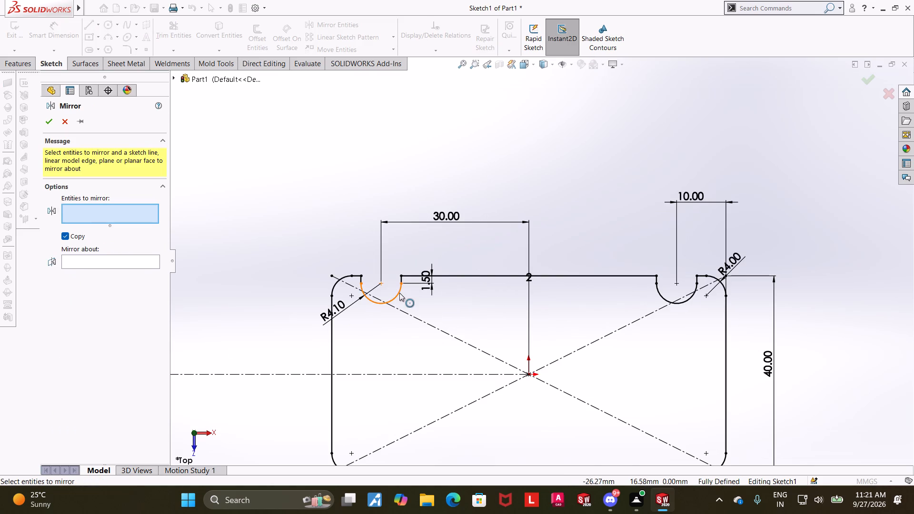
left_click(399, 293)
left_click(401, 279, "ctrl")
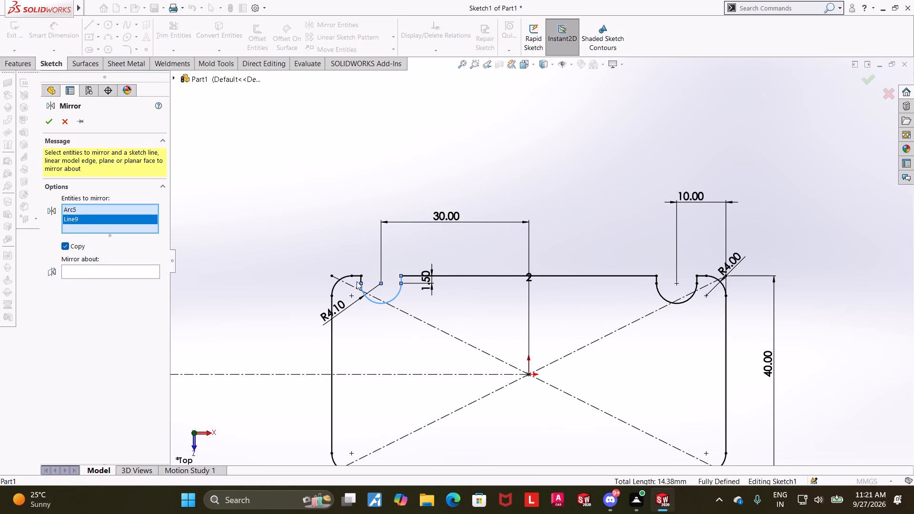
left_click(361, 280, "ctrl")
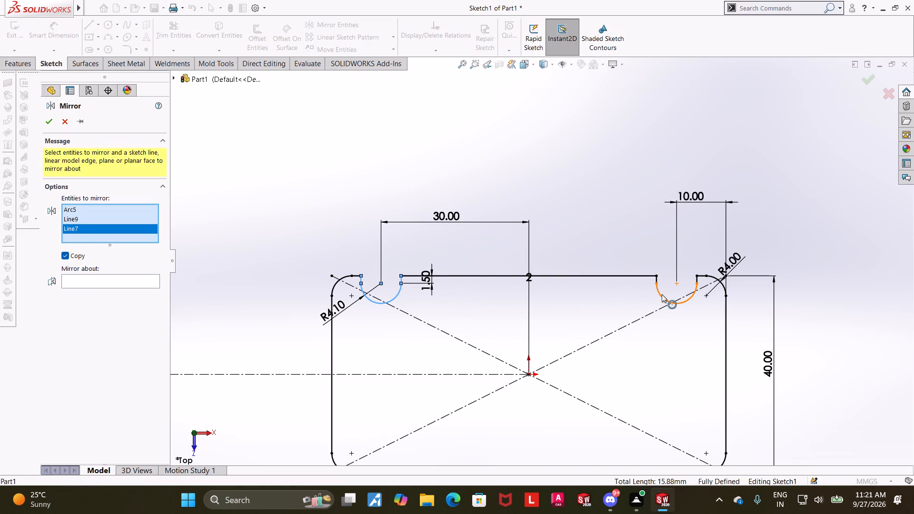
left_click(662, 294, "ctrl")
left_click(656, 280)
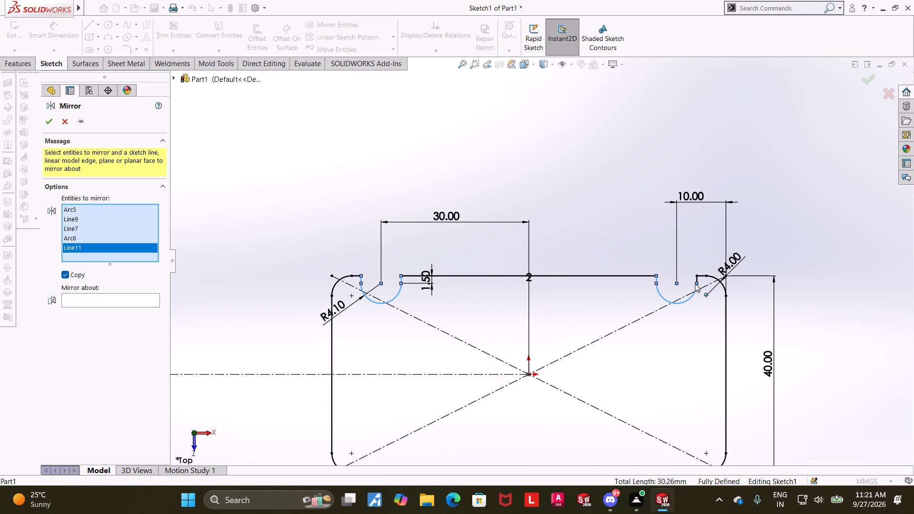
left_click(696, 280)
double_click(88, 301)
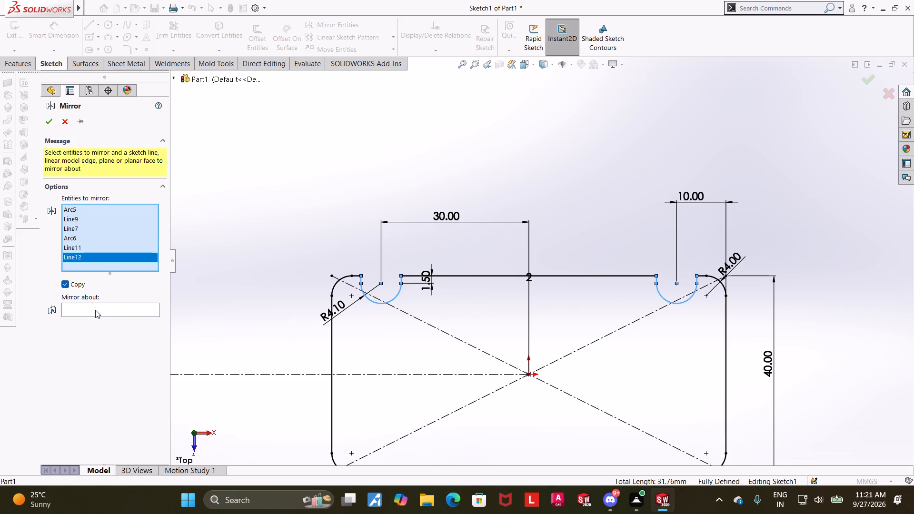
left_click(95, 309)
left_click(263, 376)
scroll(260, 366, "up", 4)
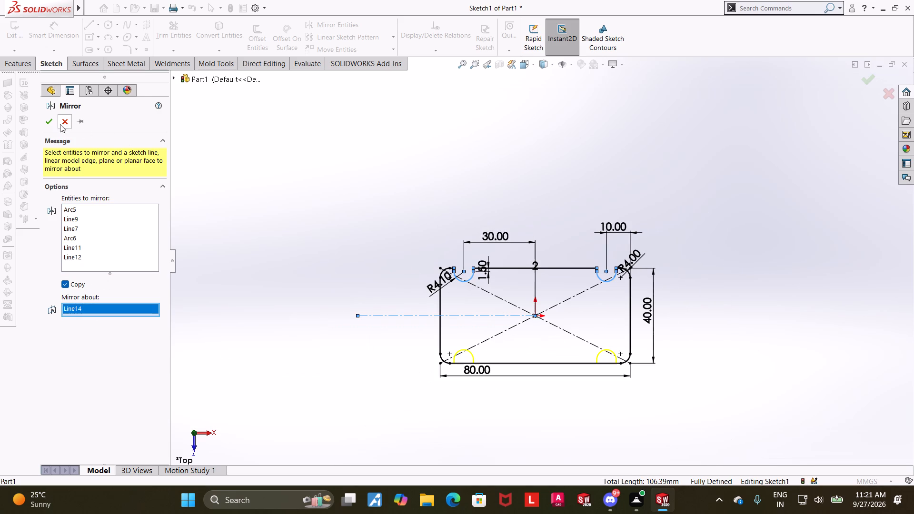
left_click(53, 121)
Trim away the lower edge segments that close the openings of the two mirrored notches.
scroll(786, 310, "up", 4)
scroll(656, 333, "down", 6)
scroll(272, 208, "down", 3)
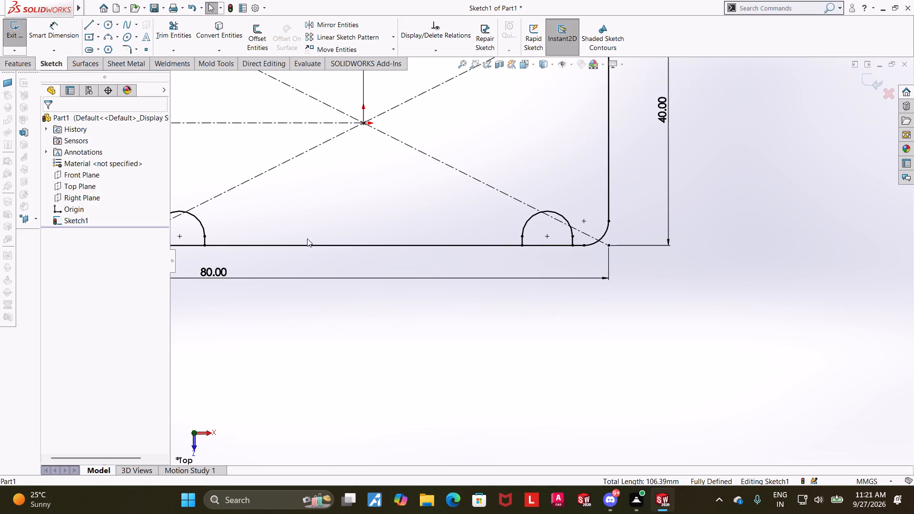
left_click(66, 34)
left_click(51, 30)
left_click(164, 30)
left_click_drag(560, 234, 558, 248)
scroll(443, 253, "up", 3)
scroll(365, 259, "down", 3)
left_click_drag(338, 234, 334, 257)
scroll(354, 249, "up", 4)
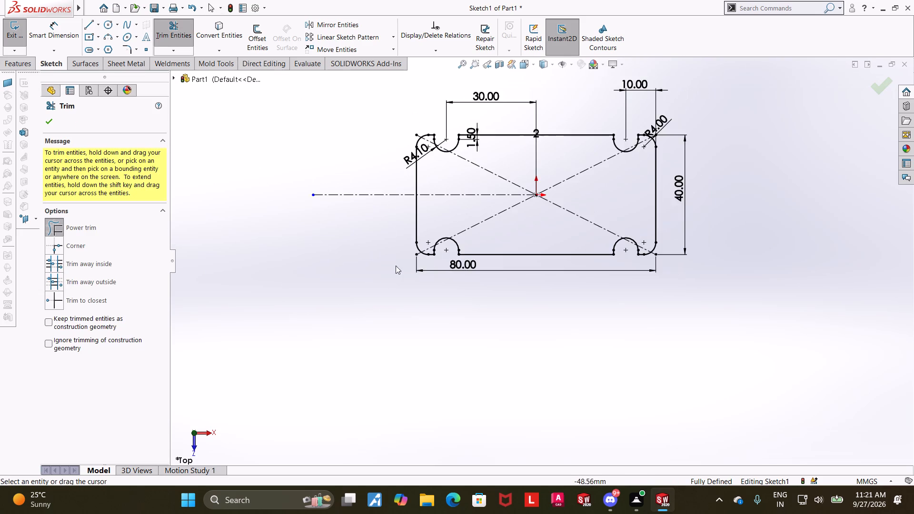
scroll(407, 267, "down", 1)
key("Escape")
key("Escape")
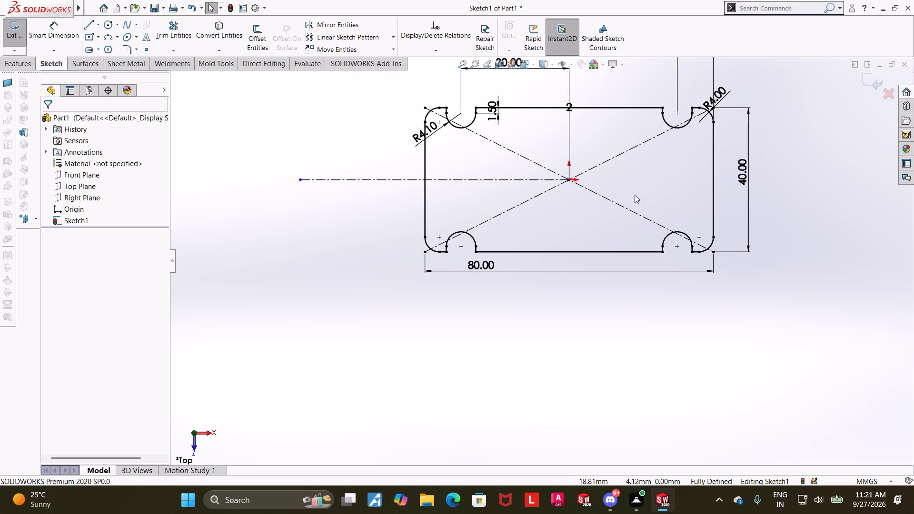
Draw a circle of 8.2 mm diameter centred on the horizontal centerline, between the two left-hand notches.
key("Escape")
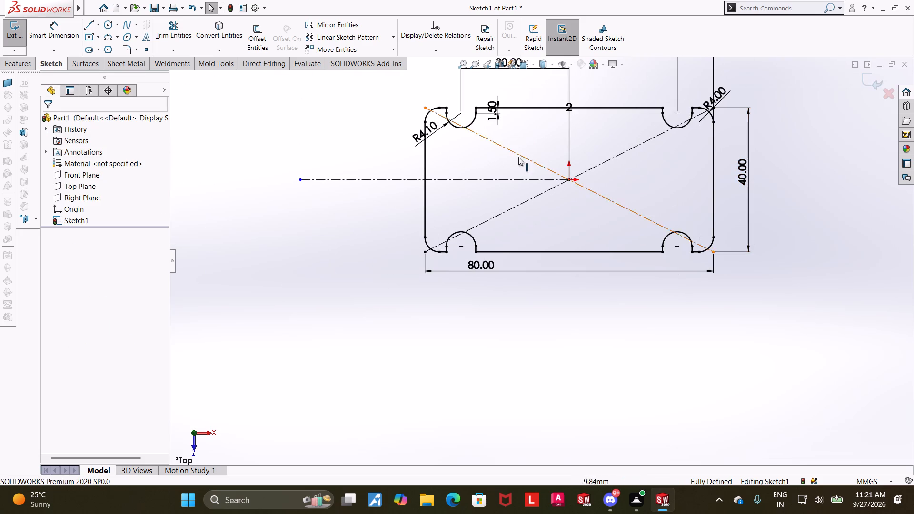
left_click(90, 37)
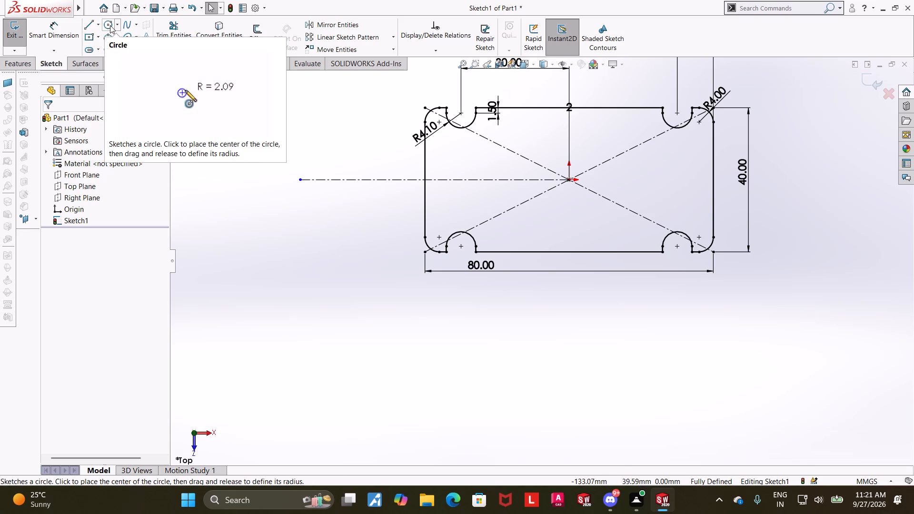
left_click(110, 25)
left_click(460, 179)
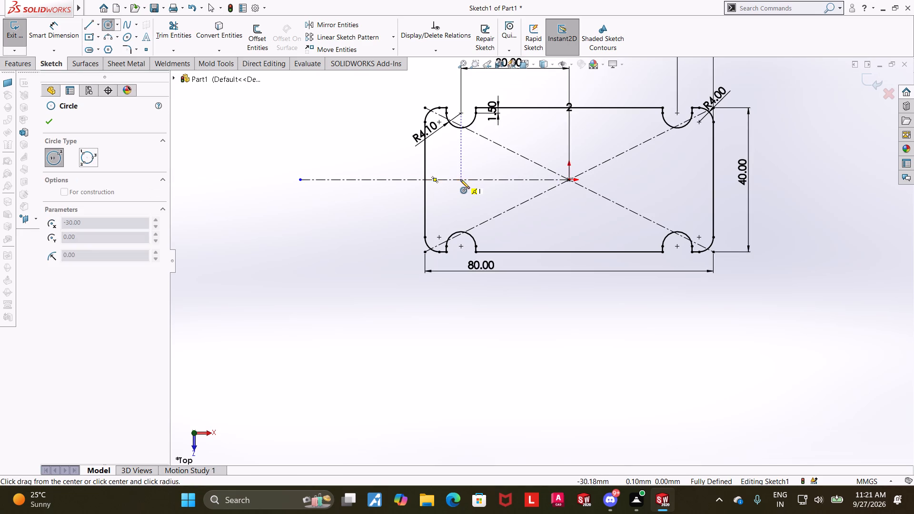
left_click(474, 167)
key("Escape")
key("Escape")
left_click(71, 23)
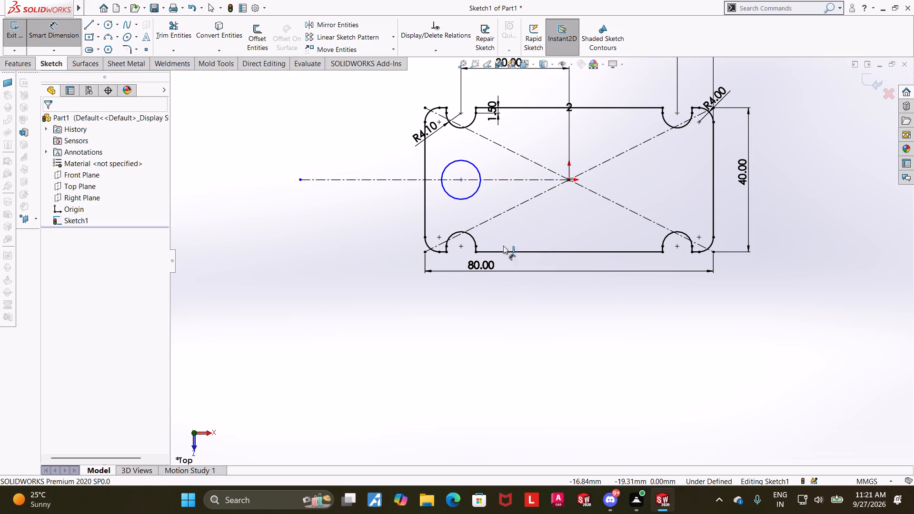
left_click(474, 196)
left_click(485, 208)
type("8.2")
key("Return")
key("Escape")
key("Escape")
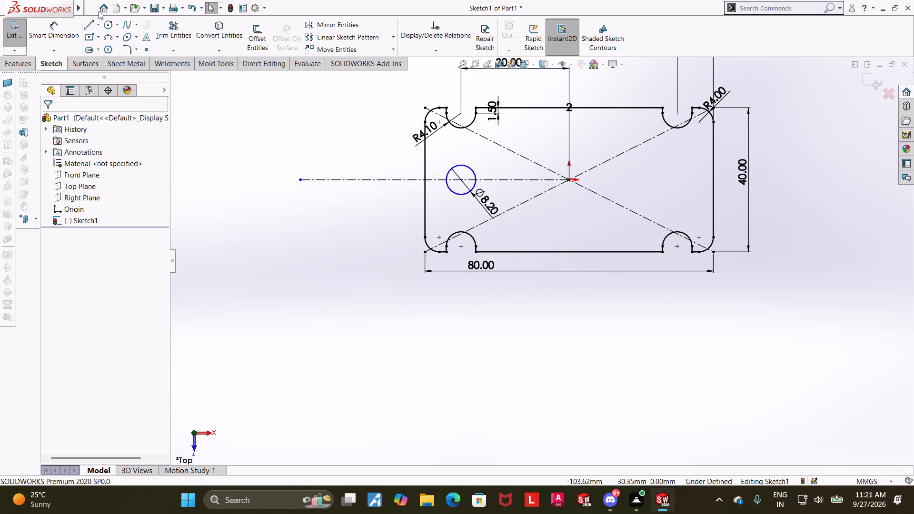
Add a Vertical relation between the 8.2 mm circle's centre and the lower left notch's arc centre.
left_click(460, 178)
left_click(461, 247, "ctrl")
left_click(53, 306)
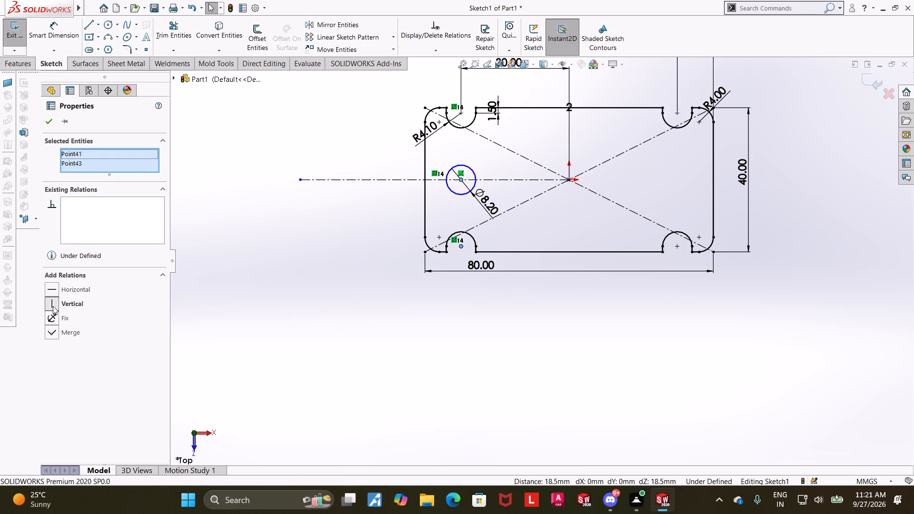
left_click(54, 124)
key("Escape")
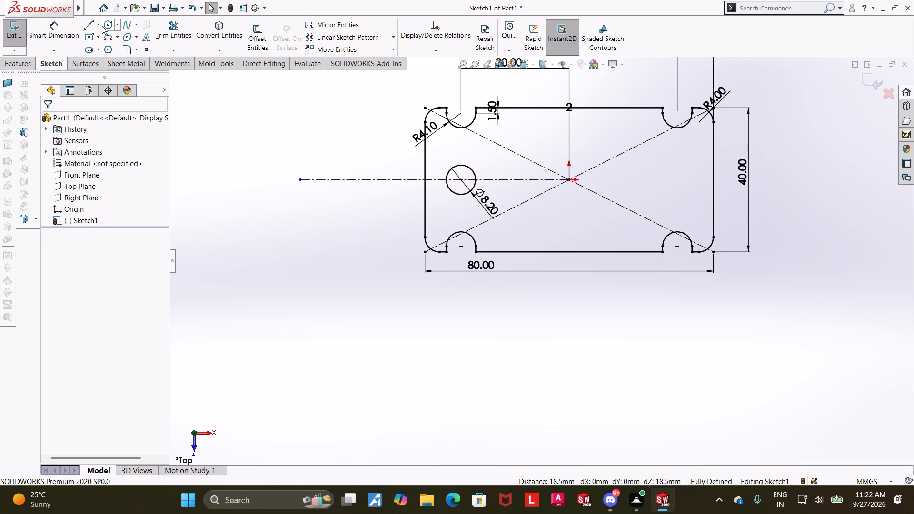
Draw a vertical centerline from the origin downward past the plate outline's lower edge.
left_click(101, 25)
left_click(102, 48)
left_click(567, 180)
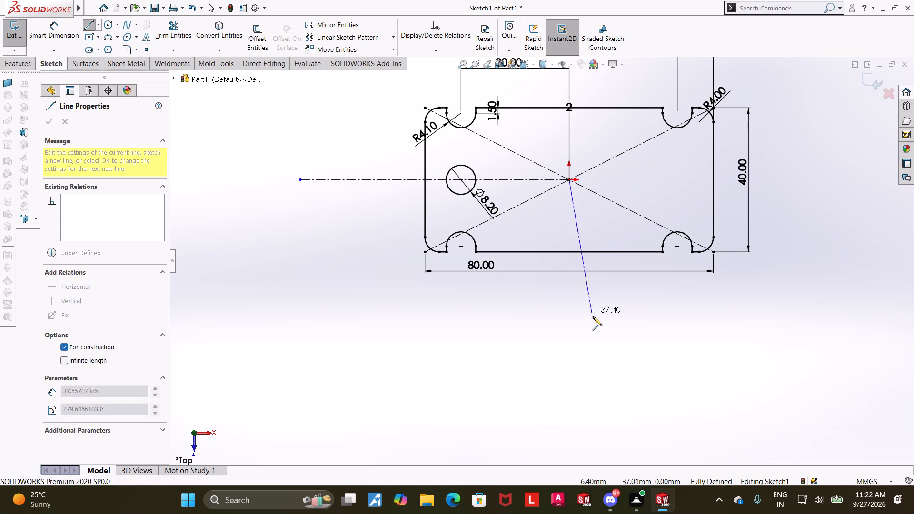
left_click(571, 332)
key("Escape")
key("Escape")
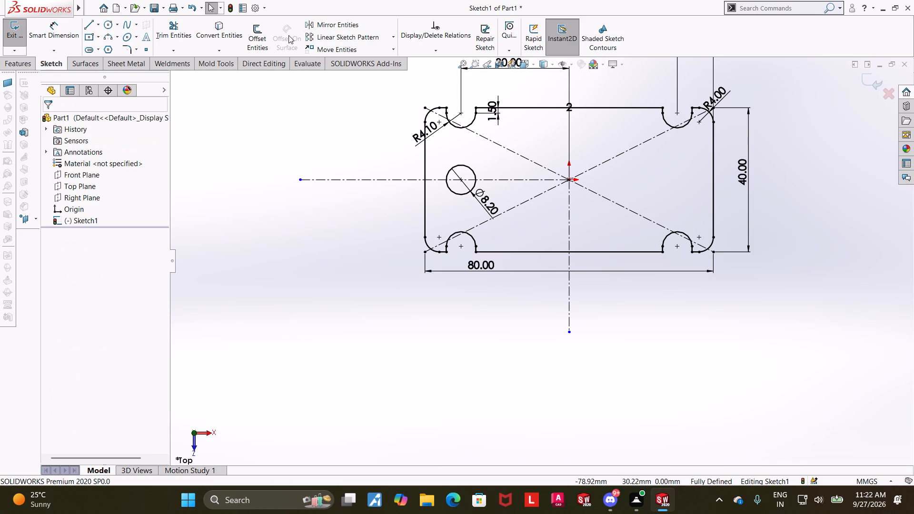
Mirror the 8.2 mm circle about the vertical centerline, keeping the original.
left_click(308, 26)
left_click(466, 195)
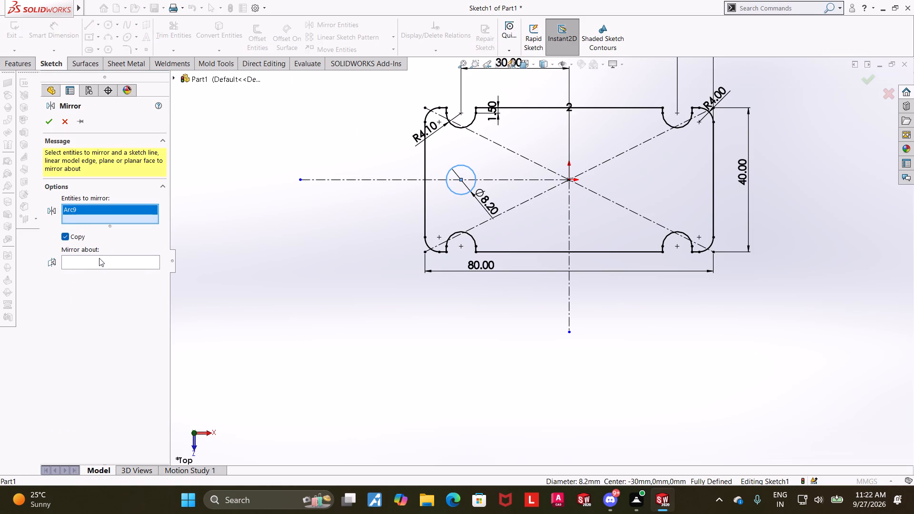
left_click(99, 258)
left_click(571, 304)
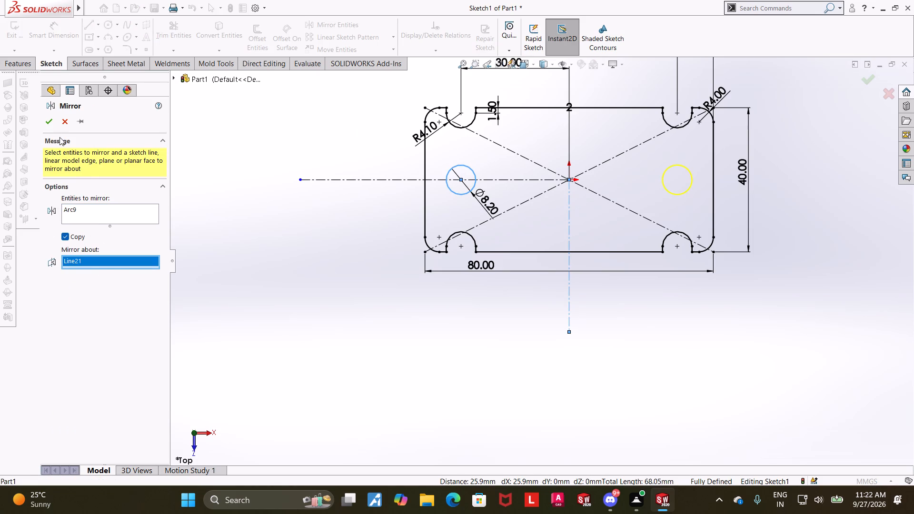
left_click(50, 127)
key("Escape")
key("Escape")
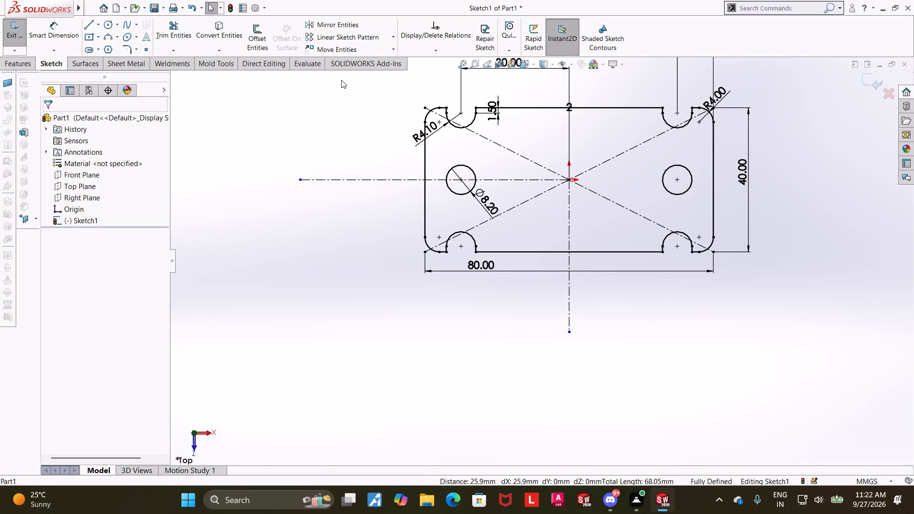
Draw a circle of 4.2 mm diameter on the horizontal centerline between the left 8.2 mm circle and the origin.
left_click(104, 25)
left_click(513, 179)
left_click(522, 170)
key("Escape")
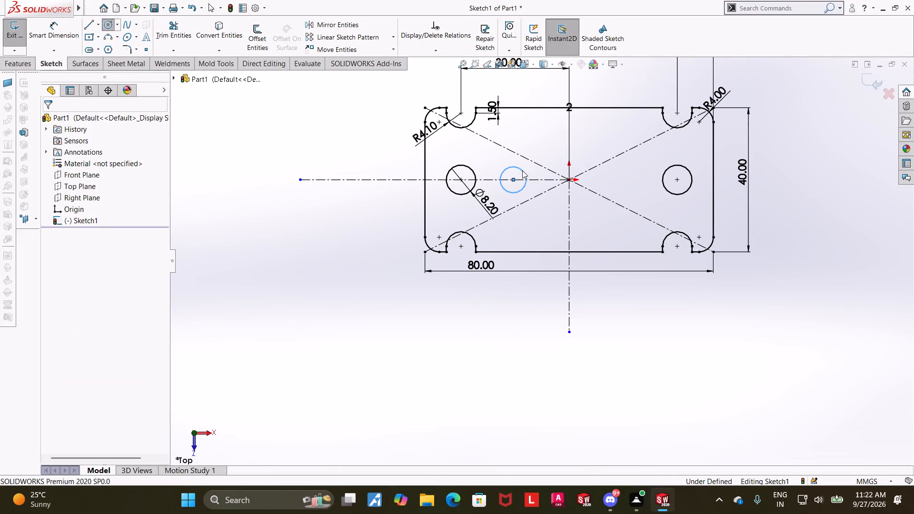
left_click(57, 26)
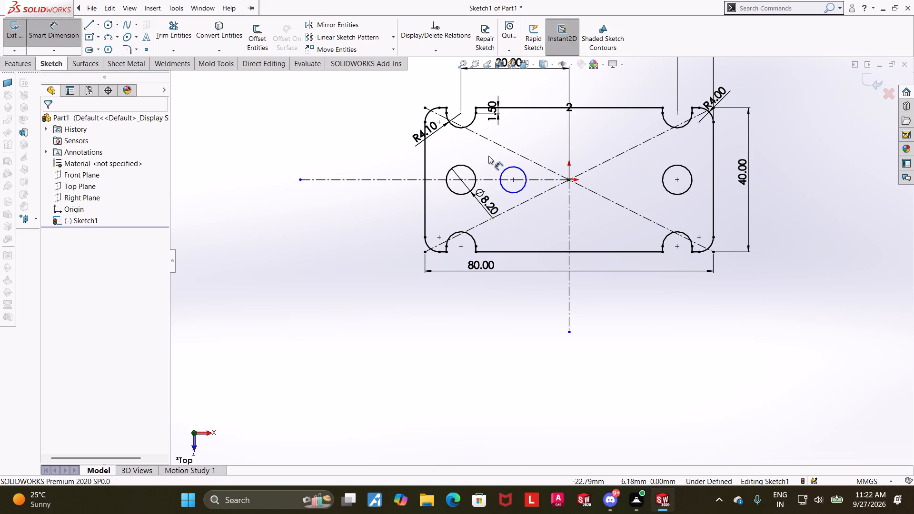
left_click(519, 189)
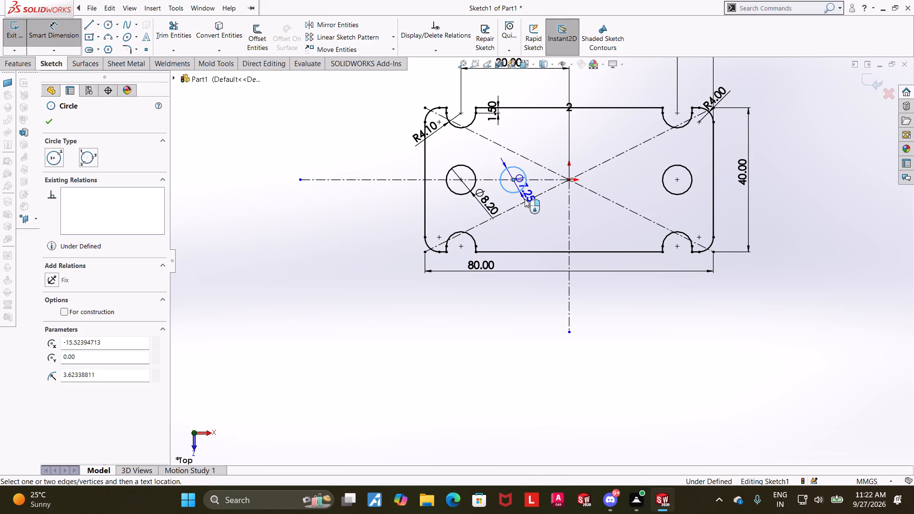
left_click(534, 215)
type("4.2")
key("Return")
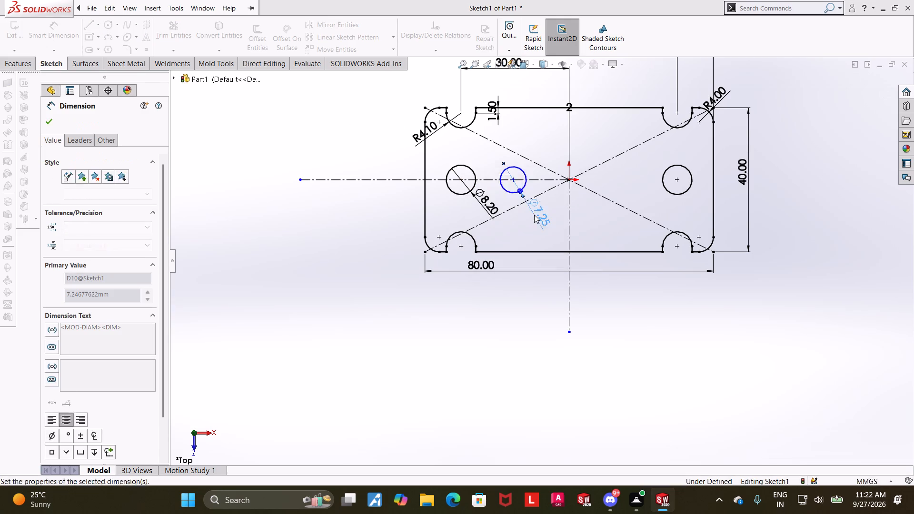
key("Escape")
key("Escape")
scroll(591, 198, "down", 2)
key("Escape")
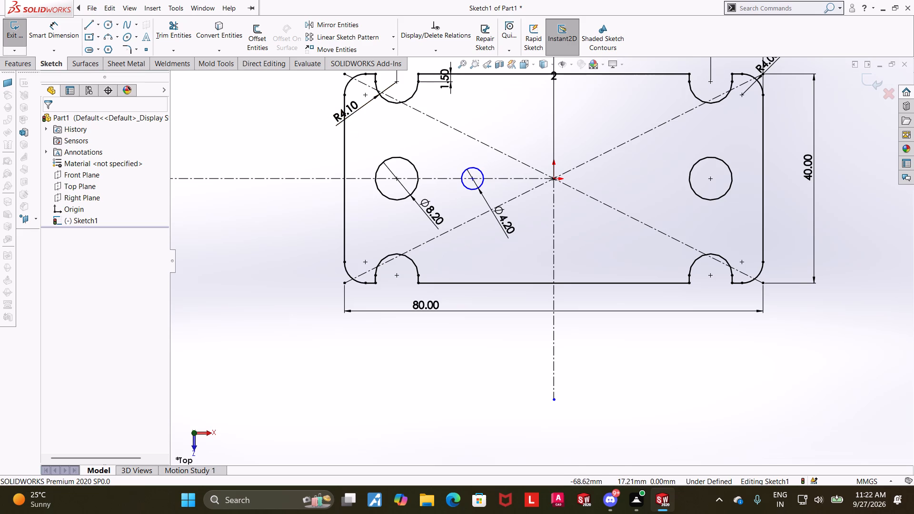
Dimension the centre distance between the left 8.2 mm circle and the 4.2 mm circle as 10 mm.
left_click(49, 33)
left_click(395, 180)
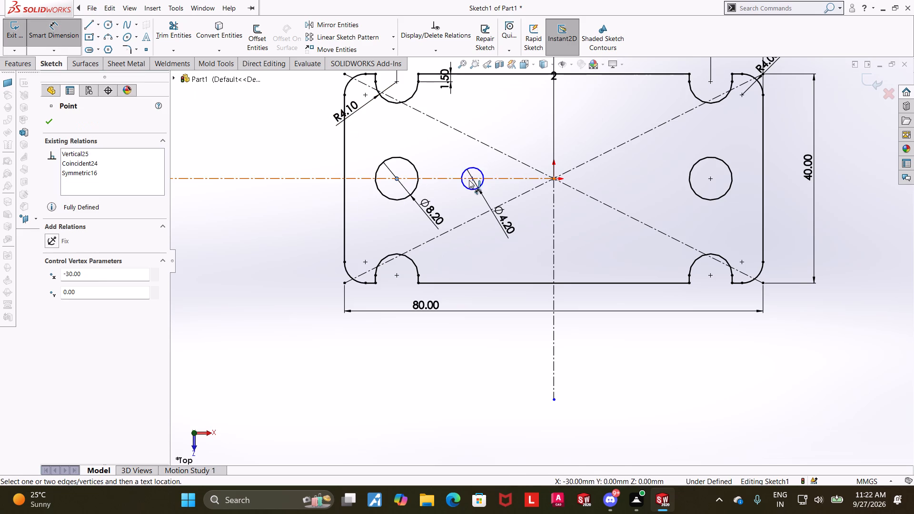
left_click(472, 178)
left_click(461, 339)
type("10")
key("Return")
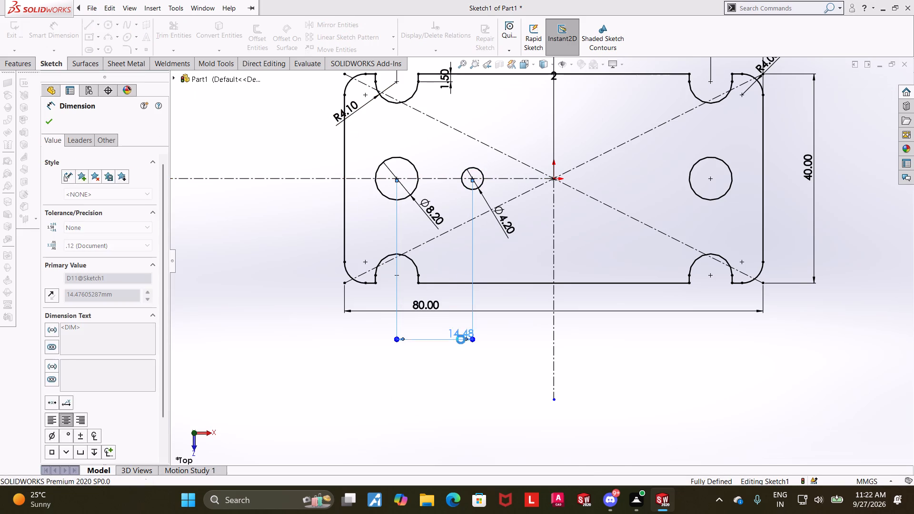
key("Escape")
key("Escape")
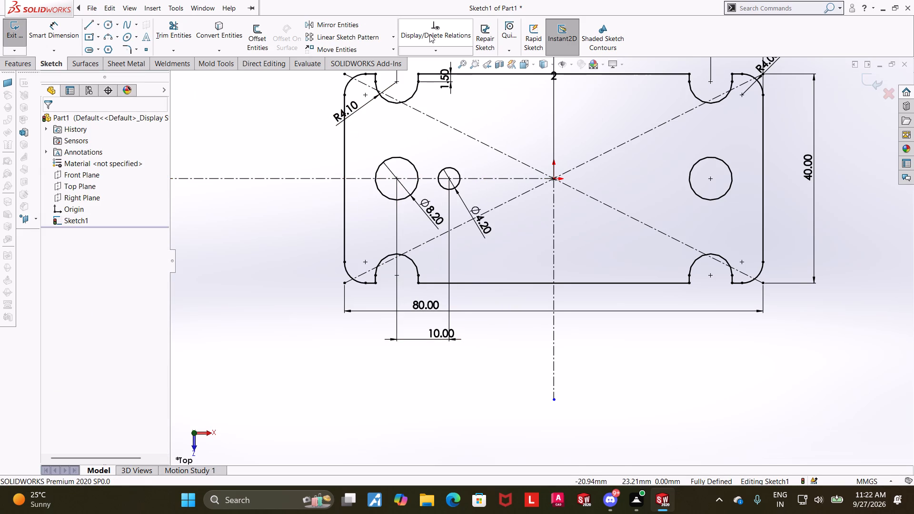
Mirror the 4.2 mm circle about the vertical centerline, keeping the original.
left_click(306, 30)
left_click(453, 167)
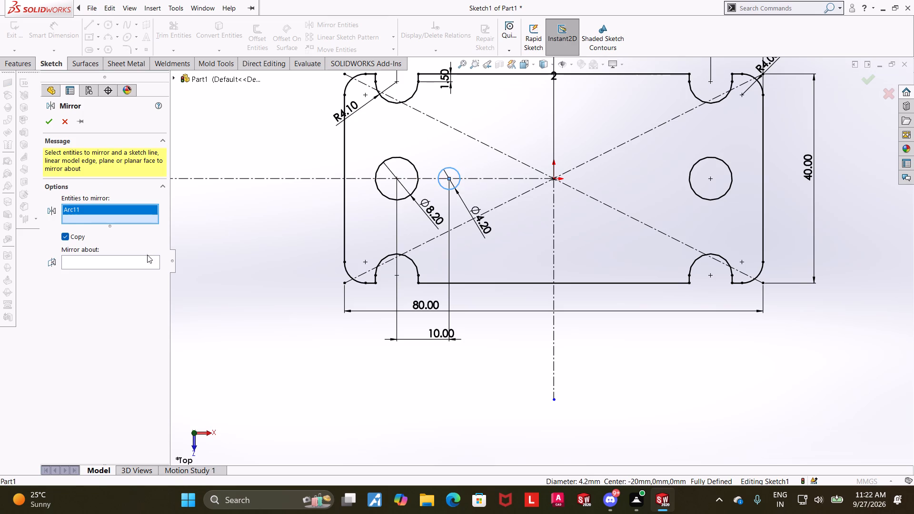
left_click(119, 263)
left_click(555, 270)
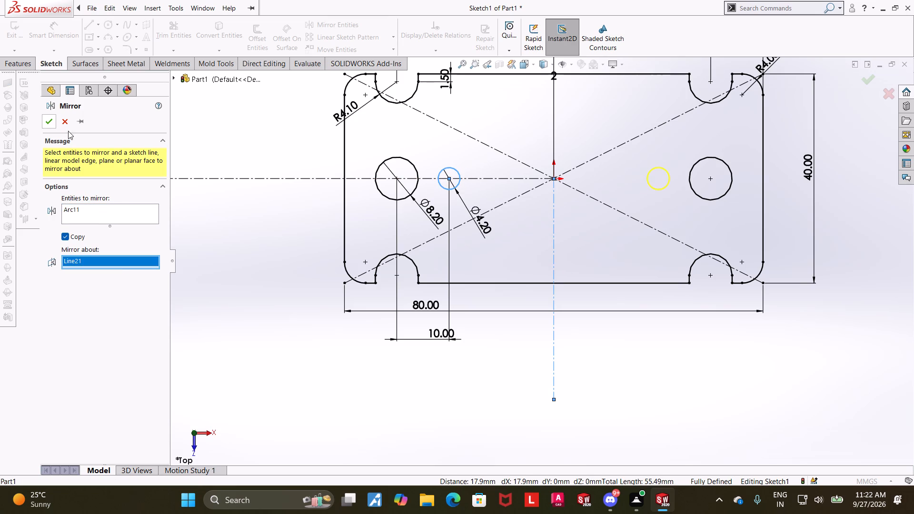
left_click(53, 124)
scroll(499, 288, "up", 2)
scroll(722, 215, "up", 3)
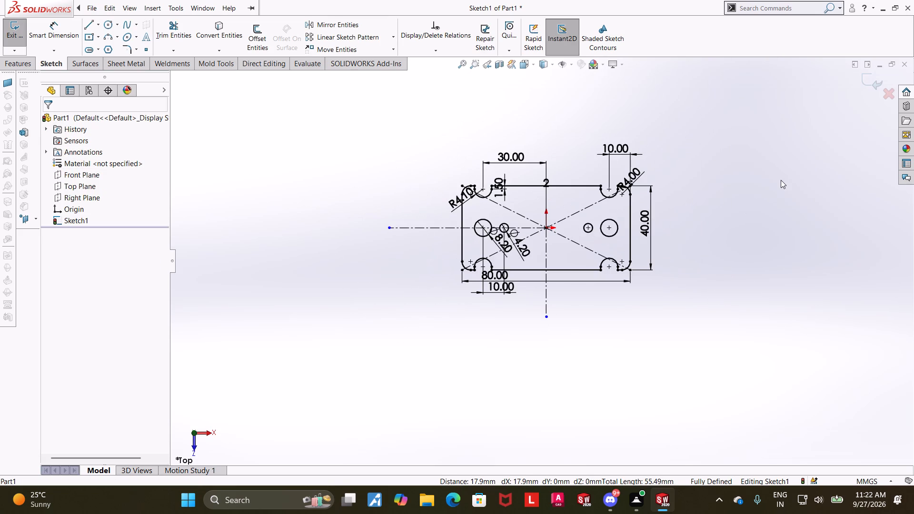
Close the sketch and try to extrude the plate profile 7.5 mm as a blind boss from the sketch plane.
left_click(872, 73)
middle_click_drag(646, 353, 609, 284)
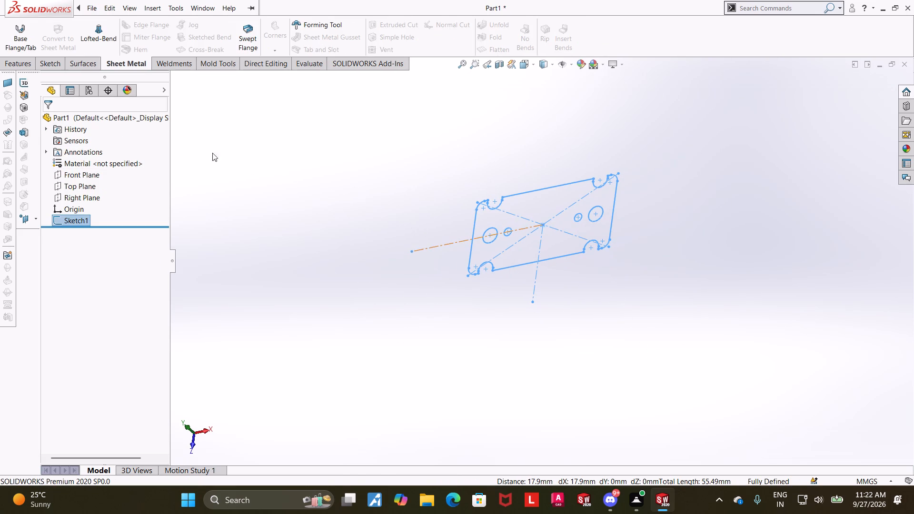
left_click(9, 62)
left_click(20, 31)
middle_click_drag(293, 294, 323, 273)
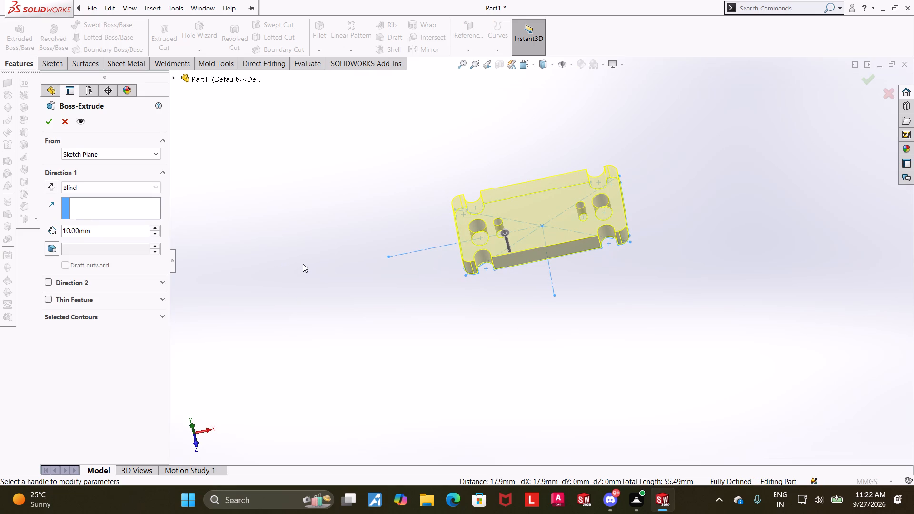
type("7.5")
key("Return")
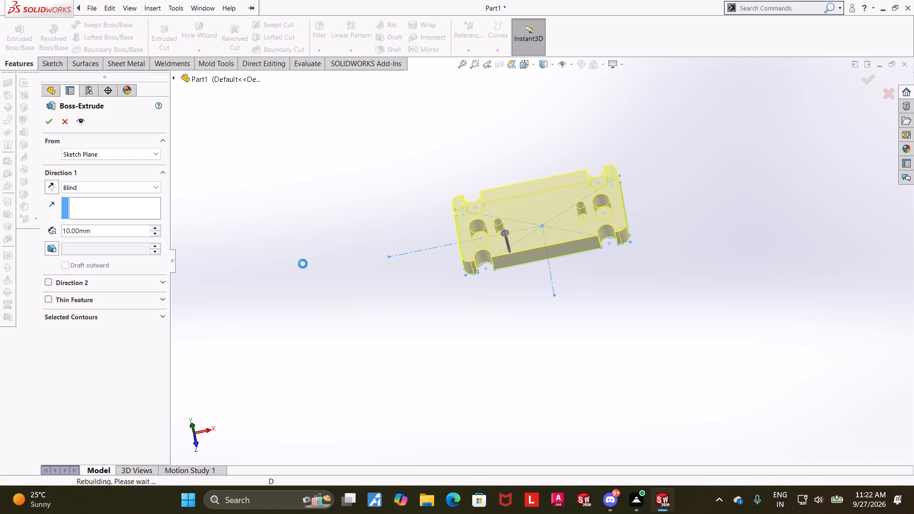
Edit the plate's boss extrusion and set its blind depth to 7.5 mm.
scroll(563, 290, "up", 1)
middle_click_drag(556, 290, 535, 297)
scroll(671, 203, "down", 2)
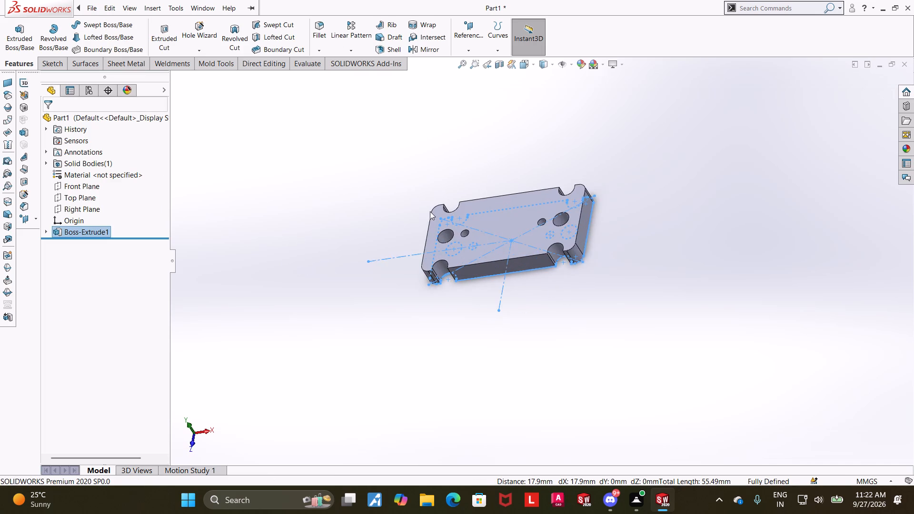
left_click(169, 237)
left_click(169, 236)
left_click(171, 233)
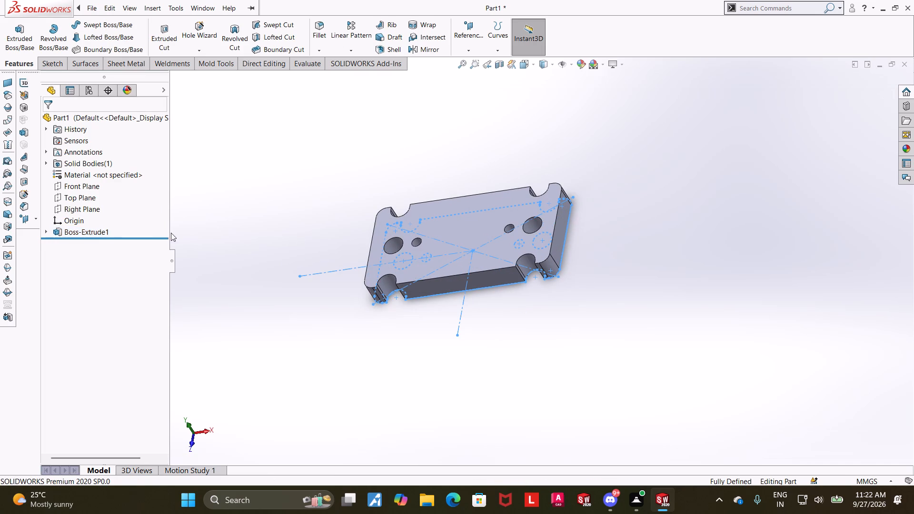
left_click(84, 227)
left_click(90, 201)
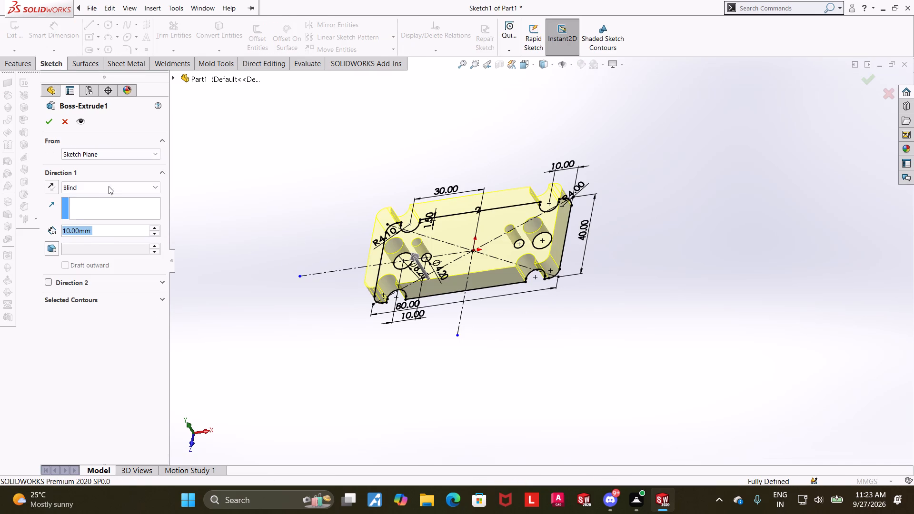
type("7.5")
key("Return")
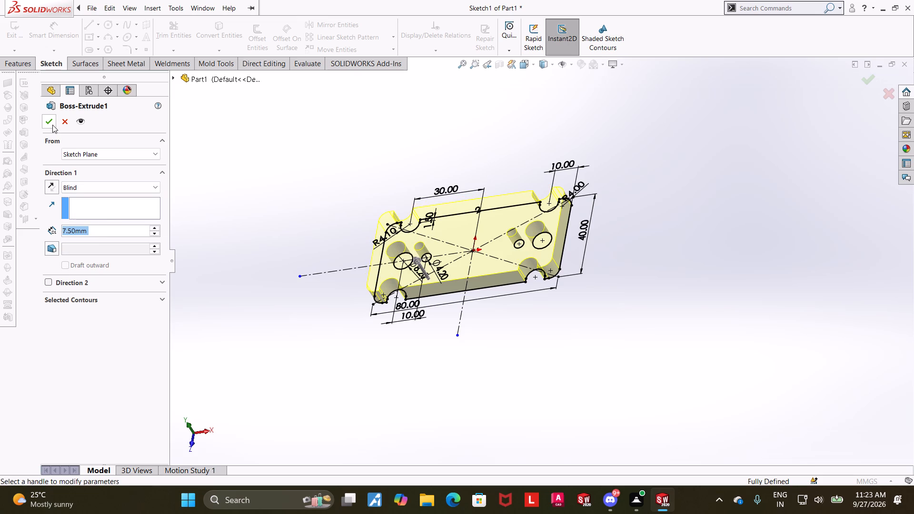
left_click(51, 125)
left_click(421, 378)
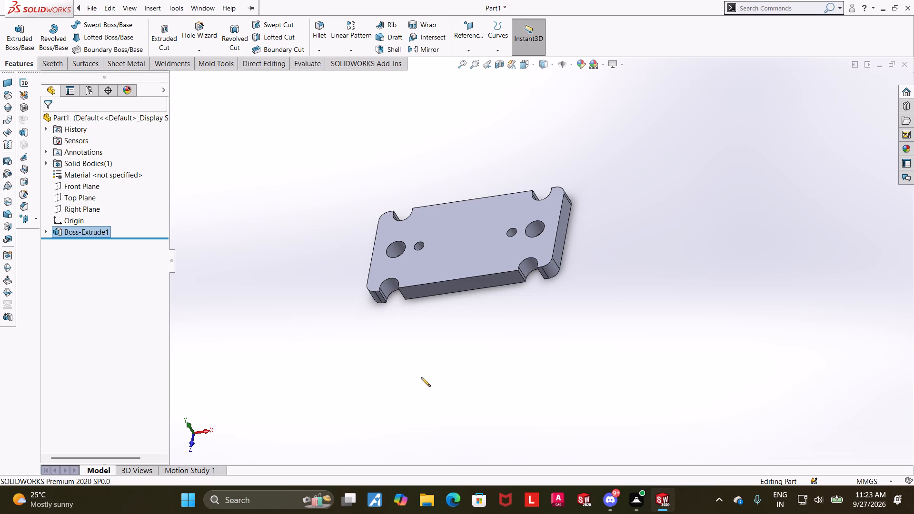
Start a sketch on the plate's top face and draw a center rectangle from the origin, between the two small holes.
left_click(467, 231)
left_click(513, 205)
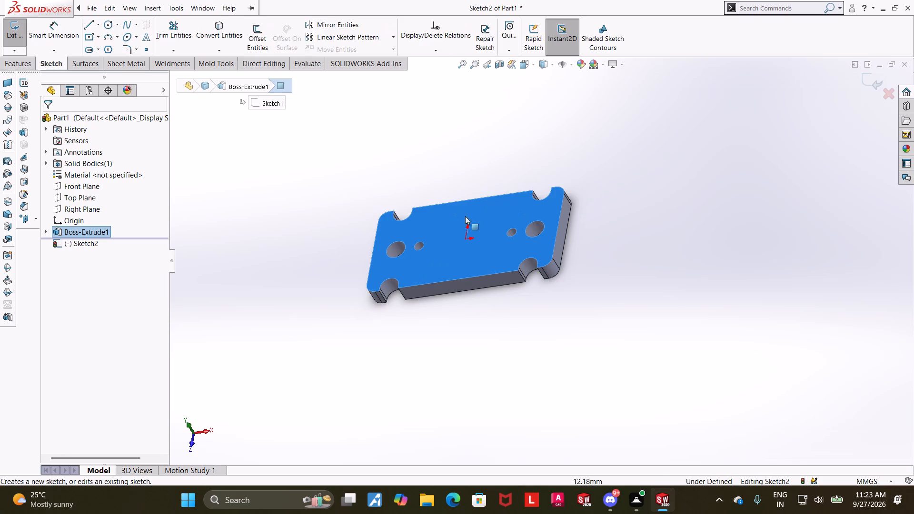
left_click(71, 244)
left_click(95, 232)
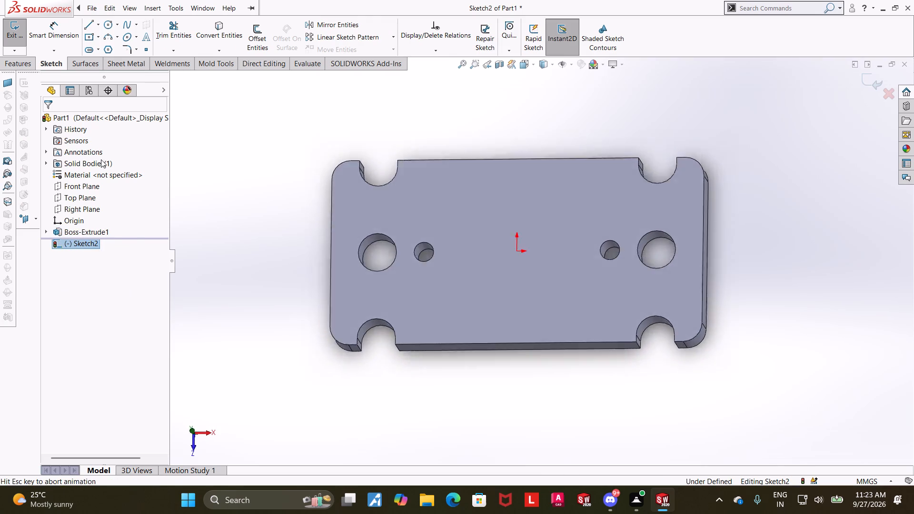
left_click(91, 35)
left_click(540, 261)
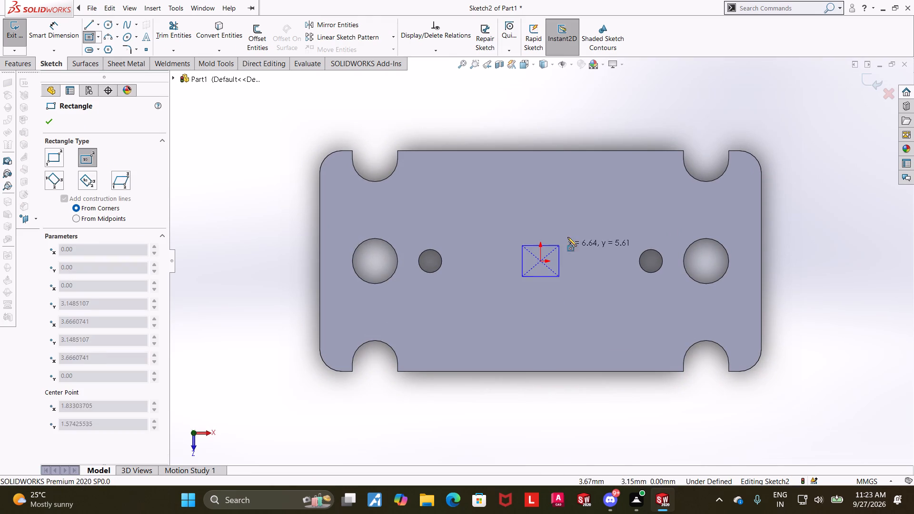
left_click(618, 184)
key("Escape")
key("Escape")
Dimension the centred square's bottom side and set it to 26.4 mm.
left_click(58, 45)
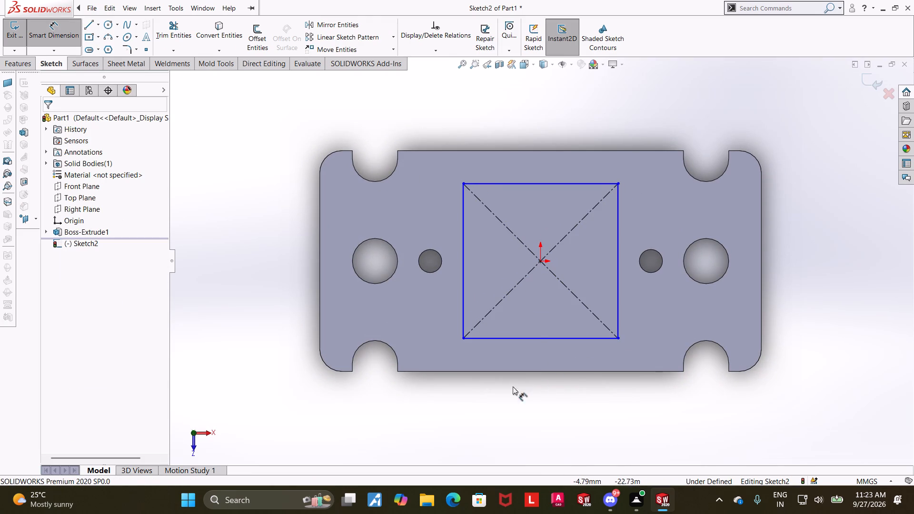
left_click(525, 339)
left_click(541, 423)
type("26")
type(".4")
key("Return")
key("Escape")
key("Escape")
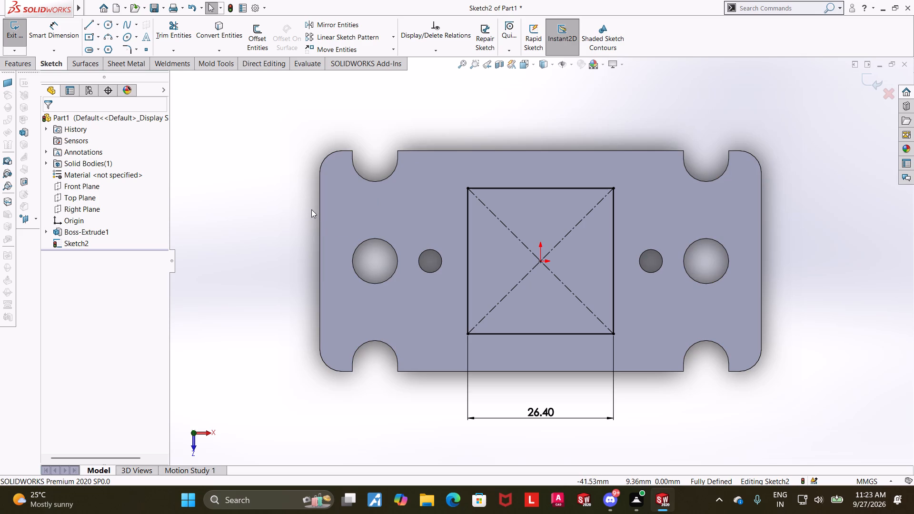
Round all four corners of the 26.4 mm square with 4 mm sketch fillets, accepting removal of the equal-length relations.
left_click(126, 49)
left_click(469, 206)
left_click(486, 188)
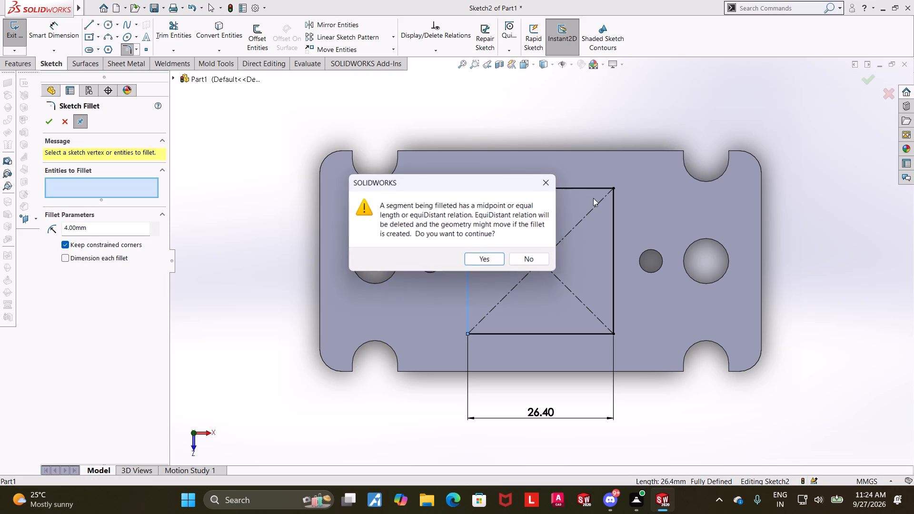
left_click(483, 254)
left_click(588, 189)
left_click(614, 208)
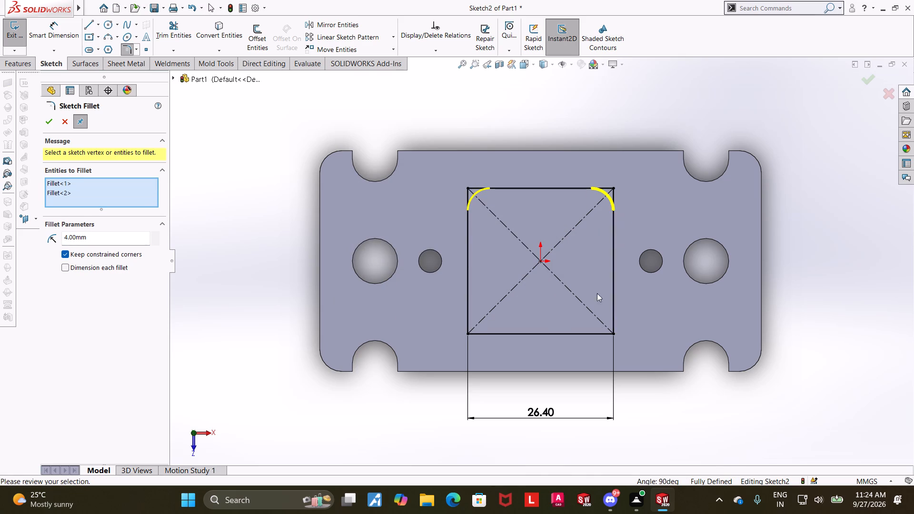
left_click(614, 307)
left_click(602, 335)
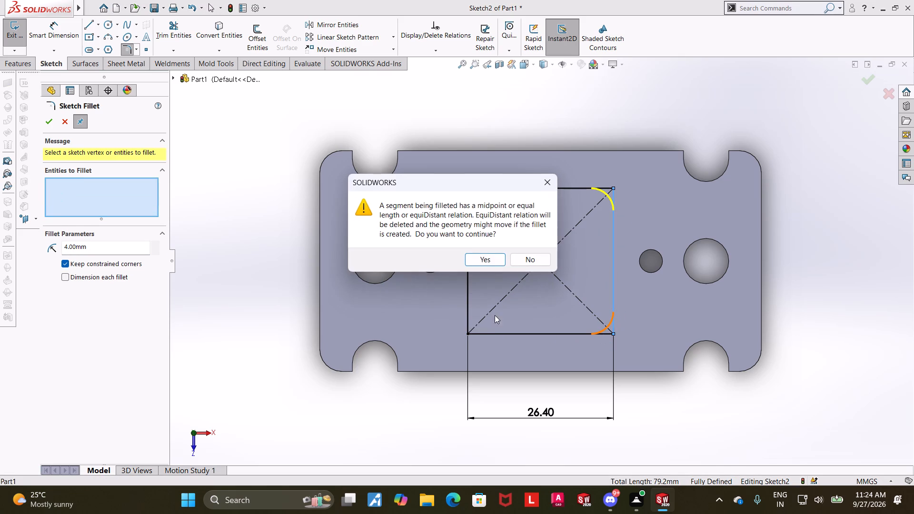
left_click(480, 260)
left_click(490, 333)
left_click(470, 313)
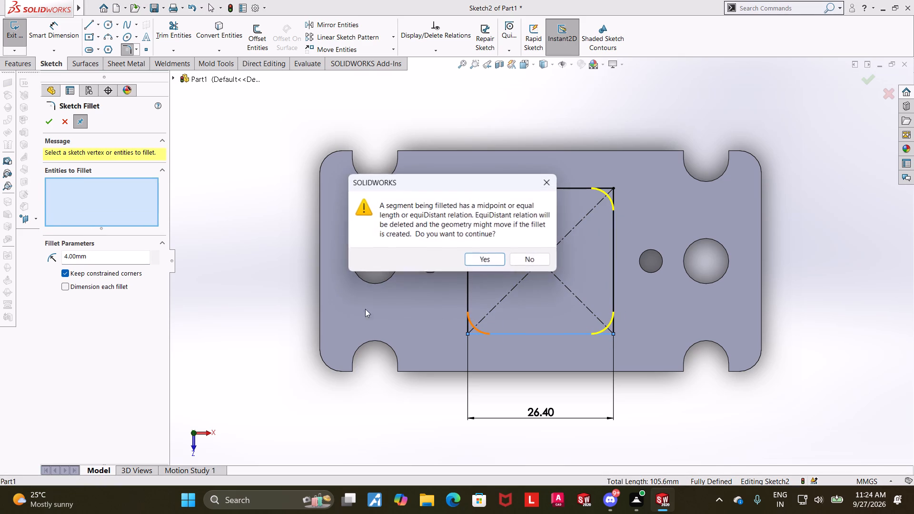
left_click(489, 257)
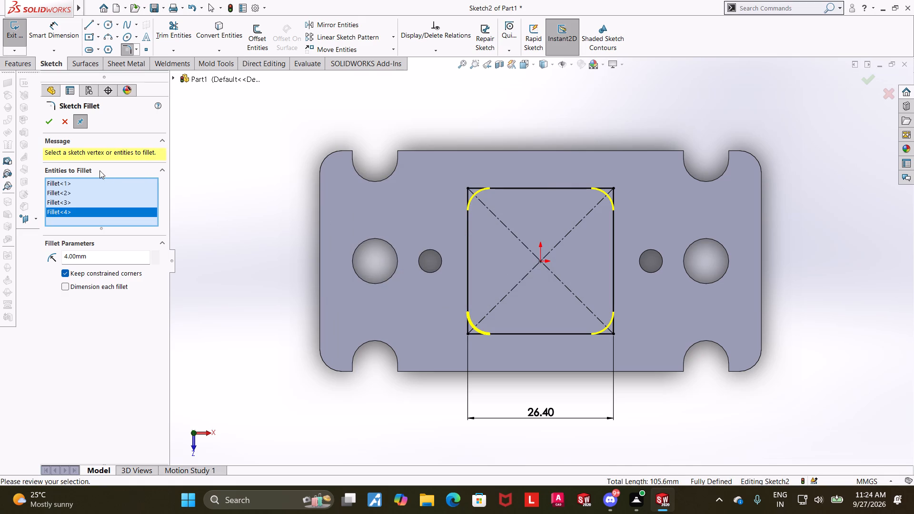
left_click(47, 121)
left_click(228, 229)
scroll(242, 229, "up", 4)
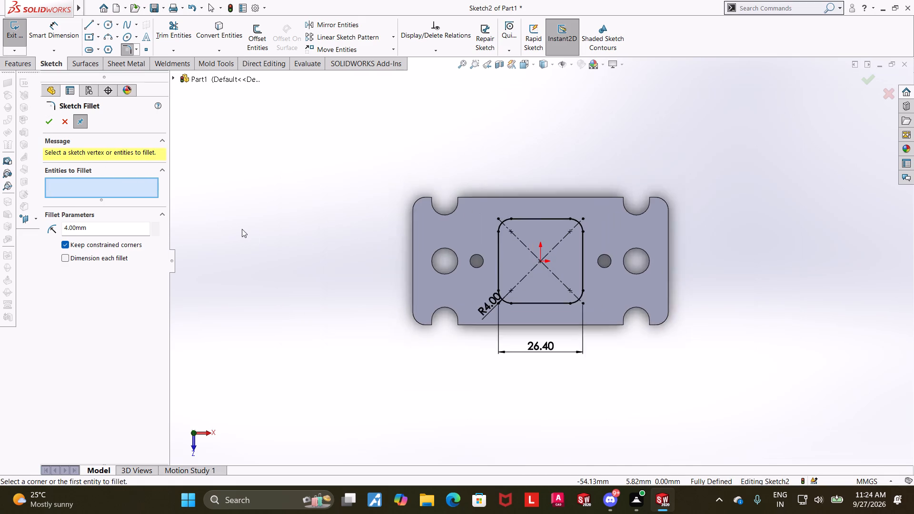
scroll(783, 265, "down", 1)
left_click(864, 78)
Close the sketch and cut the rounded square 2 mm deep into the plate's top face as a blind extruded cut.
scroll(623, 335, "down", 1)
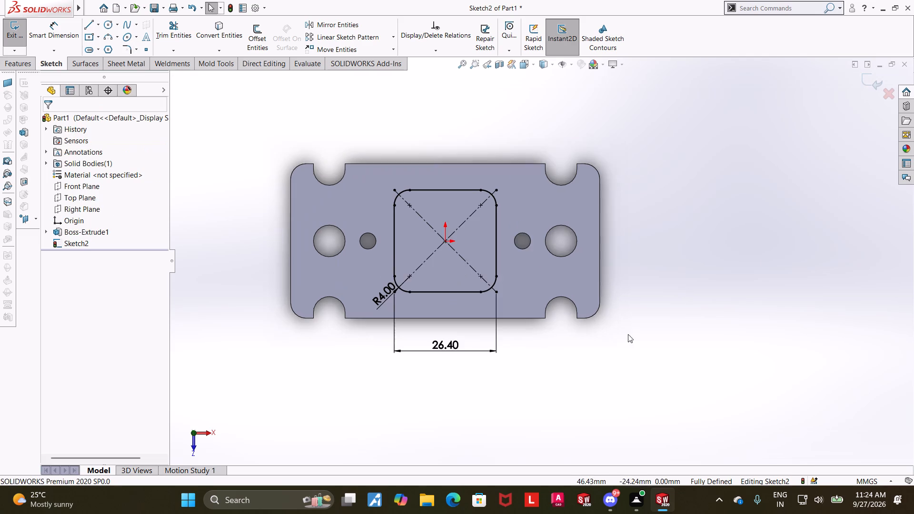
middle_click_drag(634, 330, 633, 240)
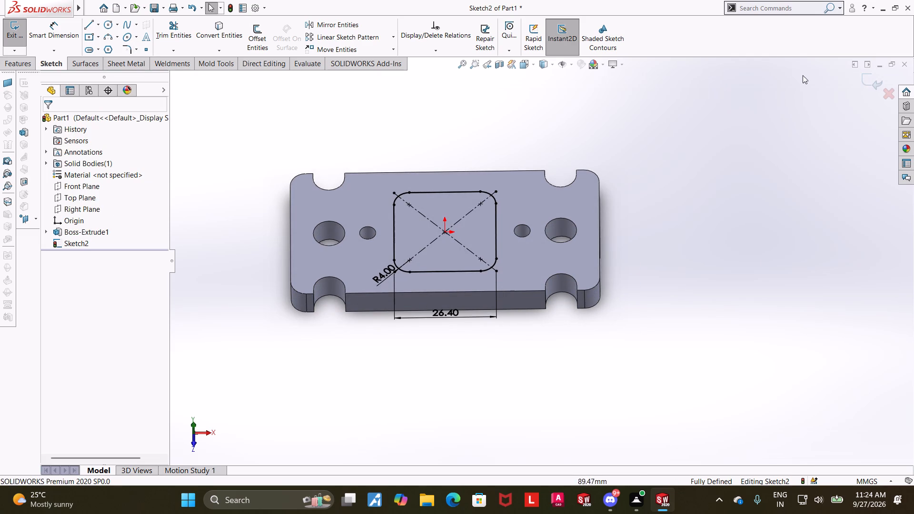
left_click(868, 87)
left_click(178, 35)
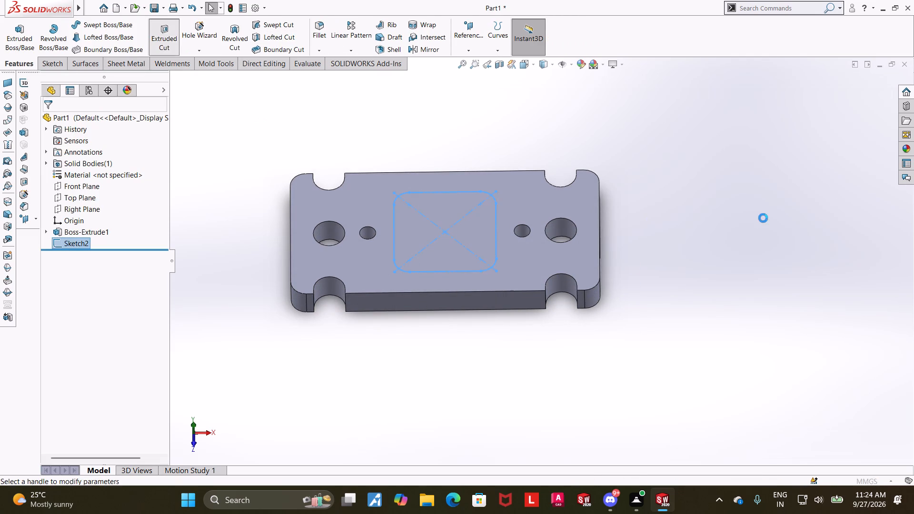
middle_click_drag(738, 217, 720, 212)
left_click(114, 232)
left_click_drag(114, 231, 113, 231)
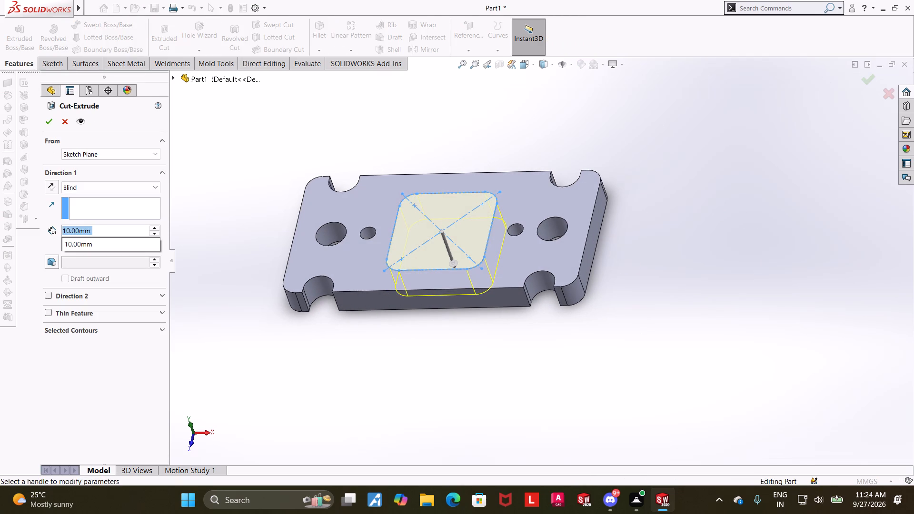
left_click_drag(113, 231, 22, 227)
key("2")
key("Return")
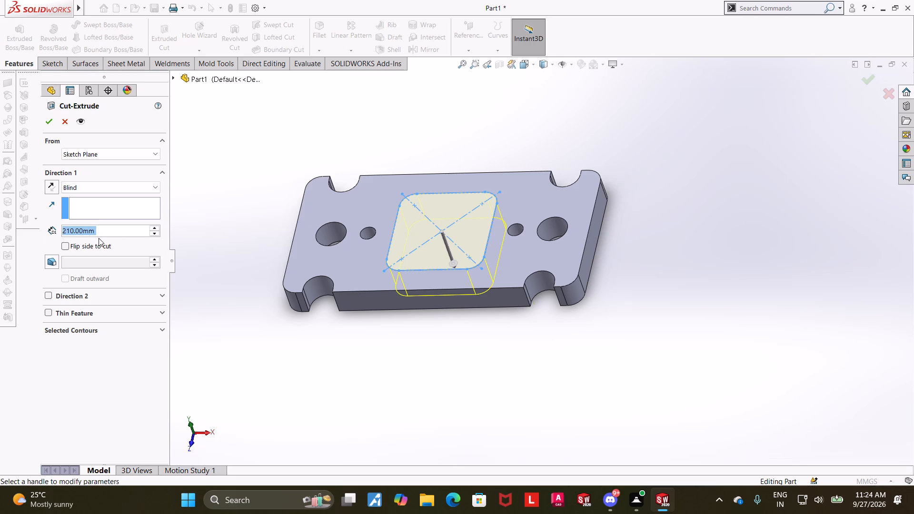
left_click(112, 233)
left_click_drag(112, 233, 56, 232)
left_click_drag(120, 235, 43, 232)
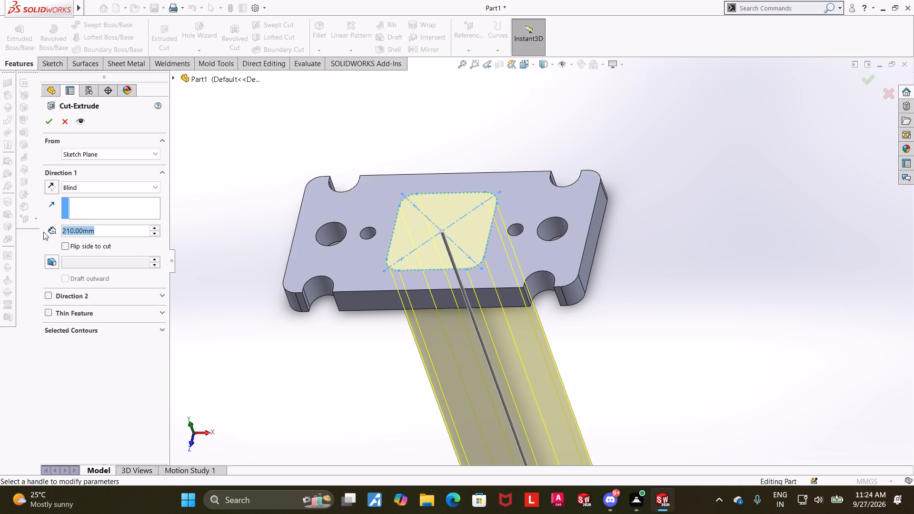
key("2")
key("Return")
left_click(51, 121)
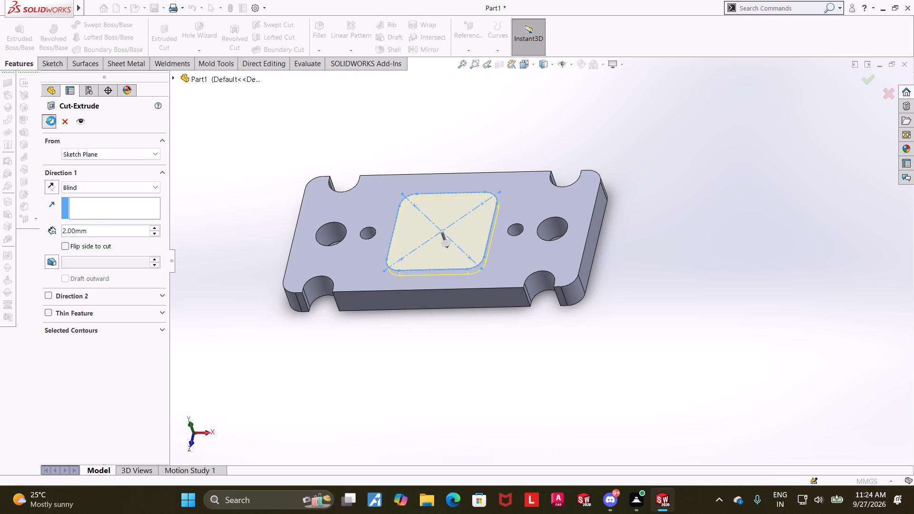
left_click(785, 260)
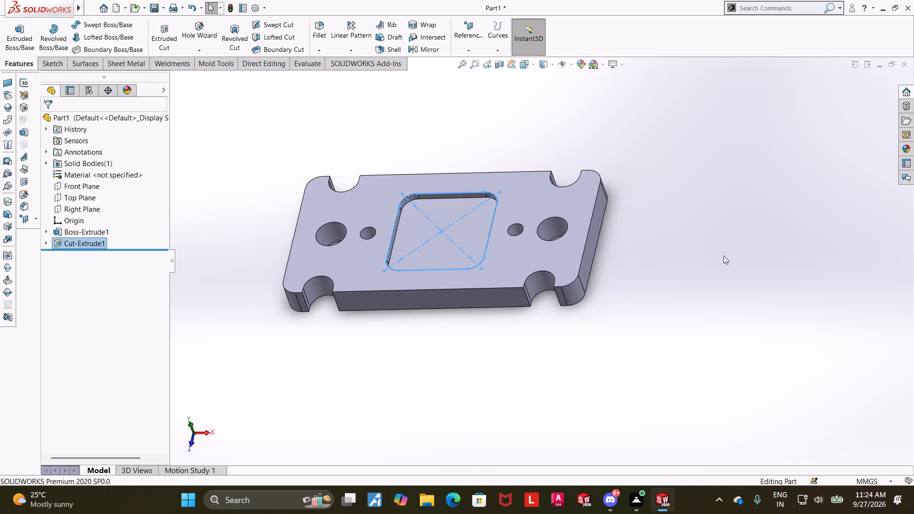
Start a sketch on the square pocket's floor and draw a circle about 19.5 mm in diameter centred on the origin.
left_click(459, 227)
left_click(499, 202)
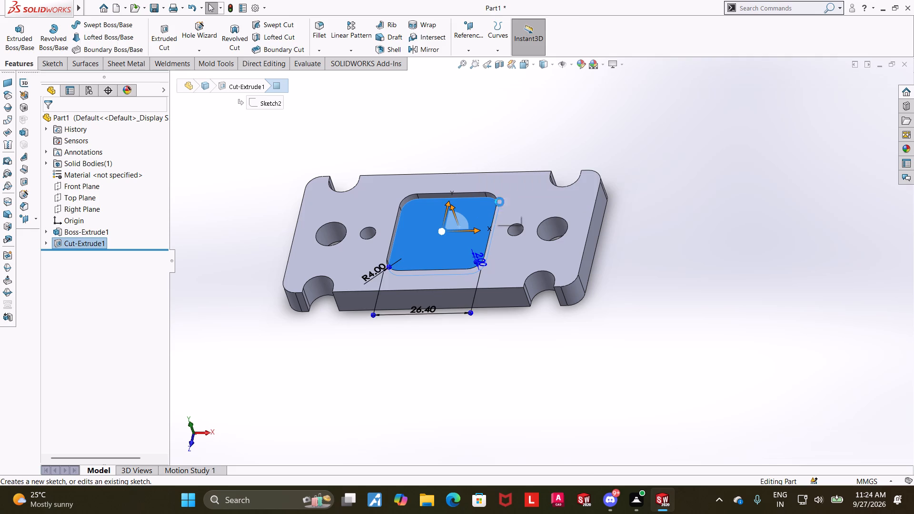
left_click(77, 254)
left_click(99, 242)
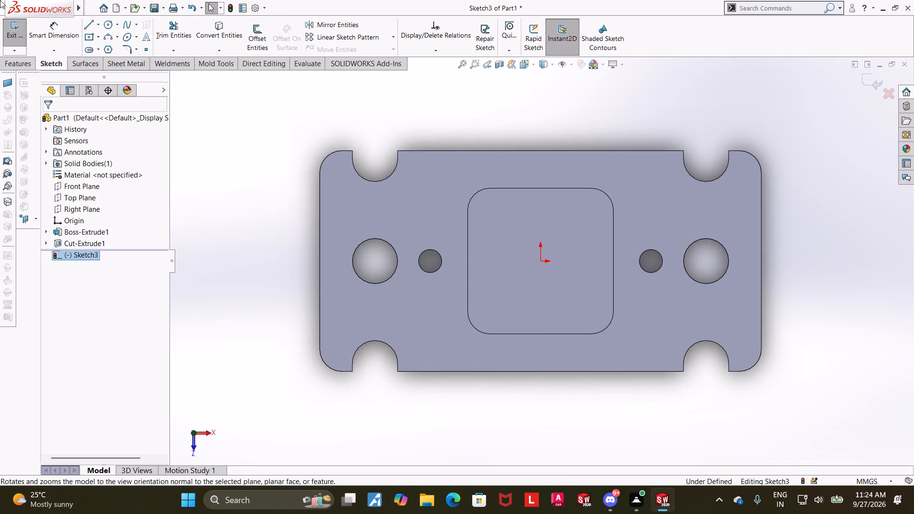
left_click(107, 24)
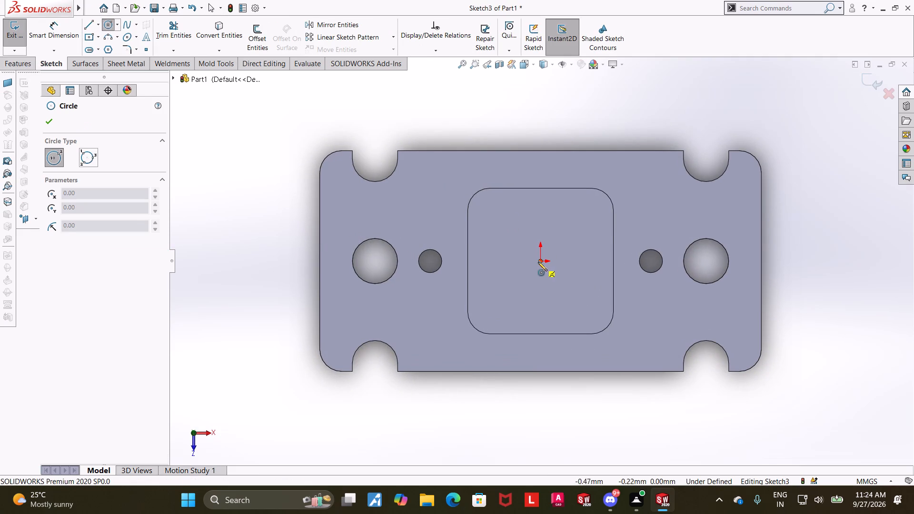
left_click(538, 262)
left_click(588, 237)
key("Escape")
Dimension the central circle and set its diameter to 16.1 mm.
left_click(65, 35)
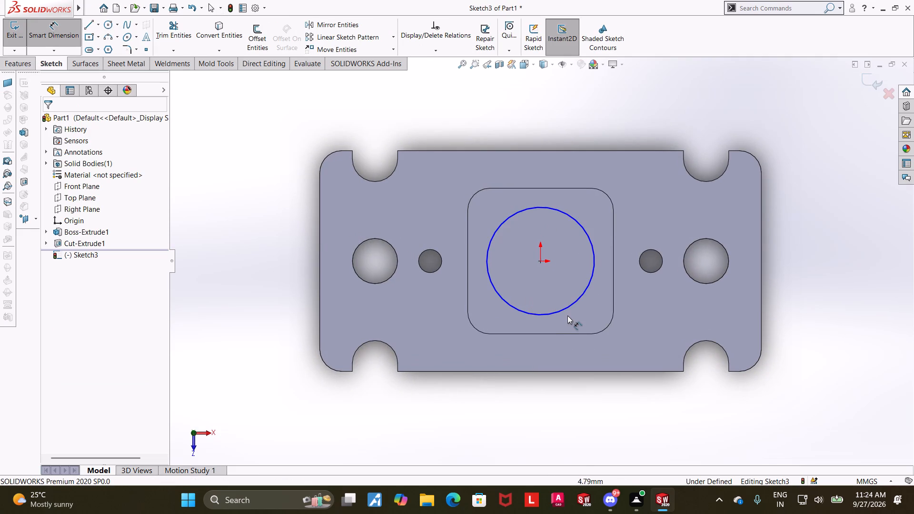
left_click(569, 308)
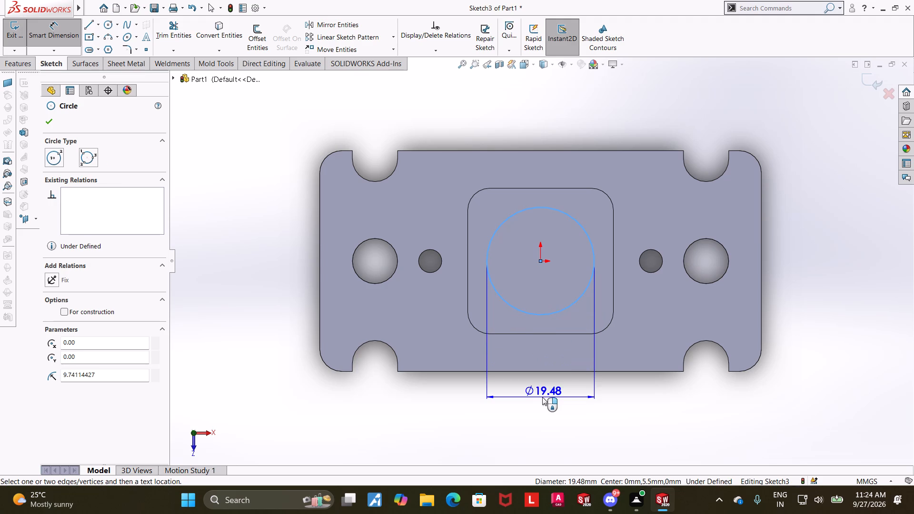
left_click(542, 397)
type("16.1")
key("Return")
key("Escape")
key("Escape")
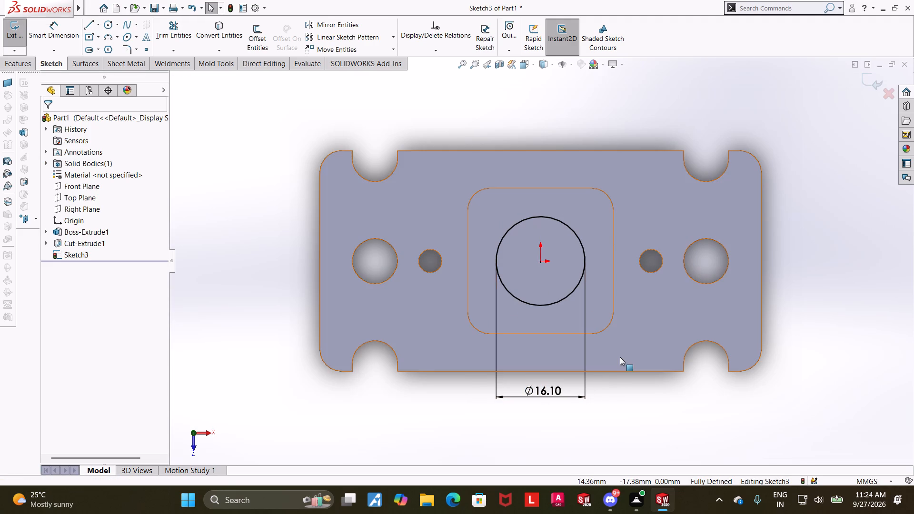
Draw a circle about 4.4 mm in diameter near the pocket's upper-left corner and make it concentric with that corner's arc.
left_click(107, 28)
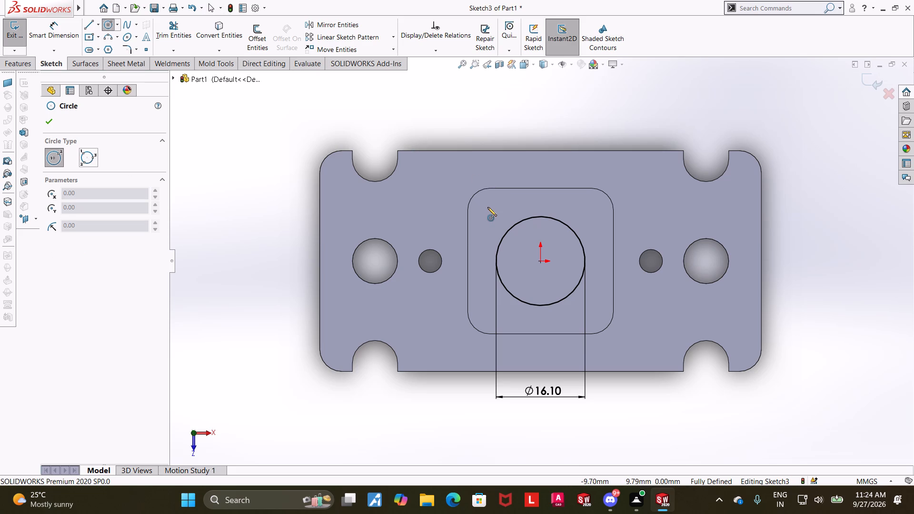
left_click(488, 207)
left_click(499, 202)
key("Escape")
left_click(473, 197)
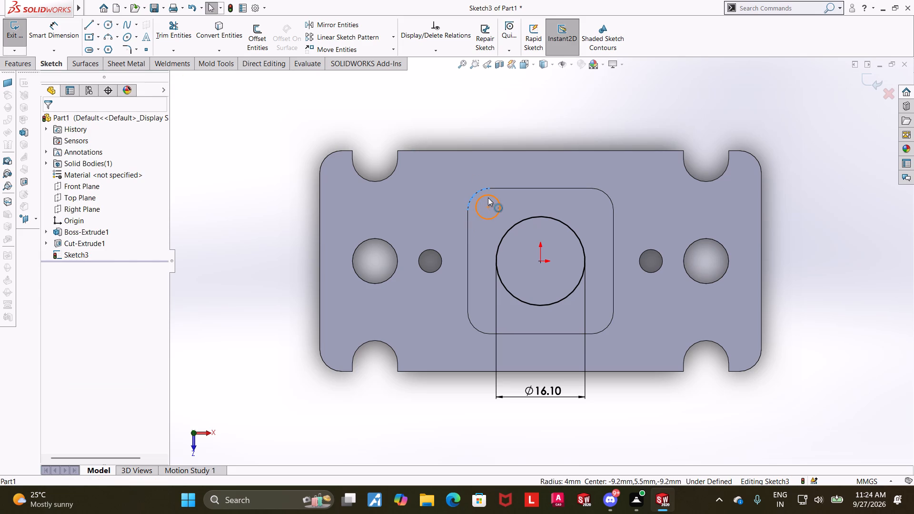
left_click(488, 198, "ctrl")
left_click(55, 317)
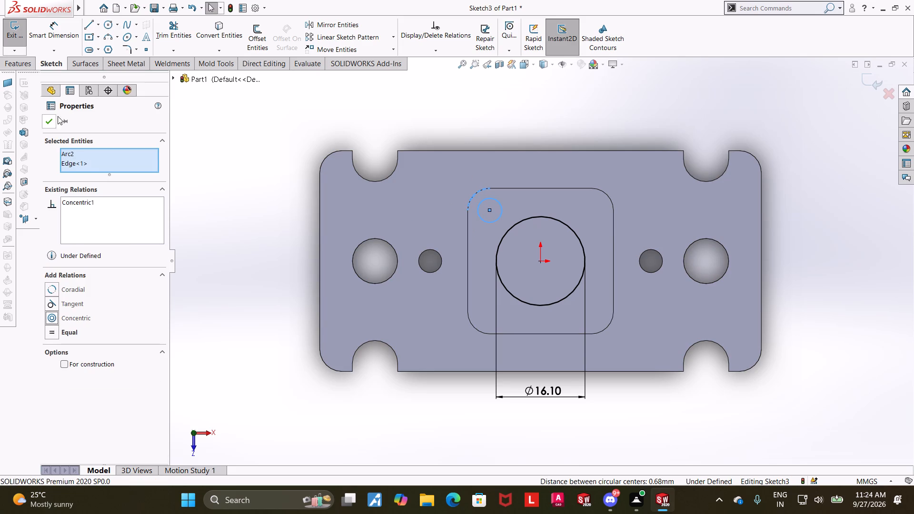
left_click(50, 122)
Dimension the small corner circle and set its diameter to 4.2 mm.
left_click(56, 40)
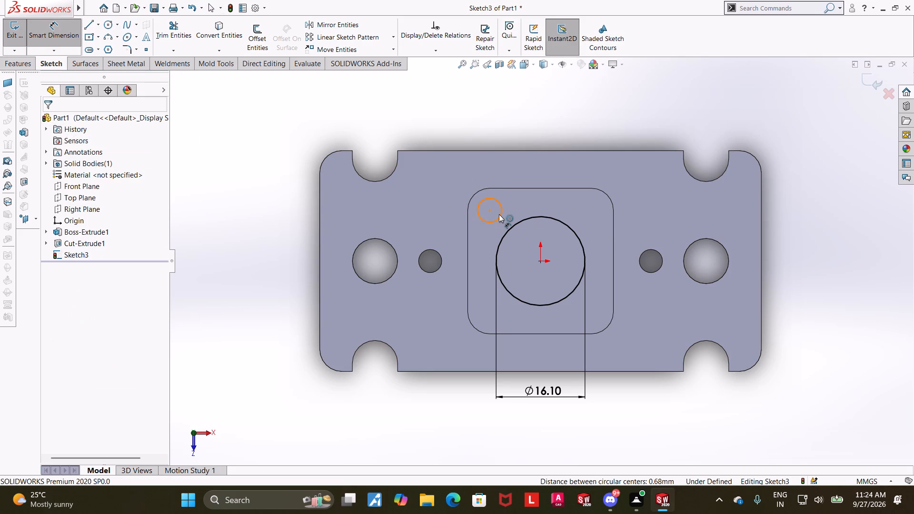
left_click(500, 214)
left_click(529, 161)
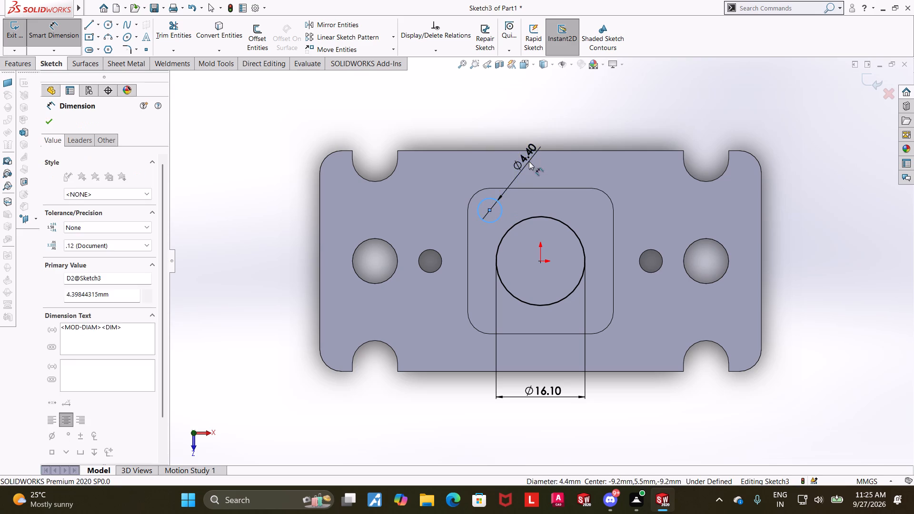
type("4.2")
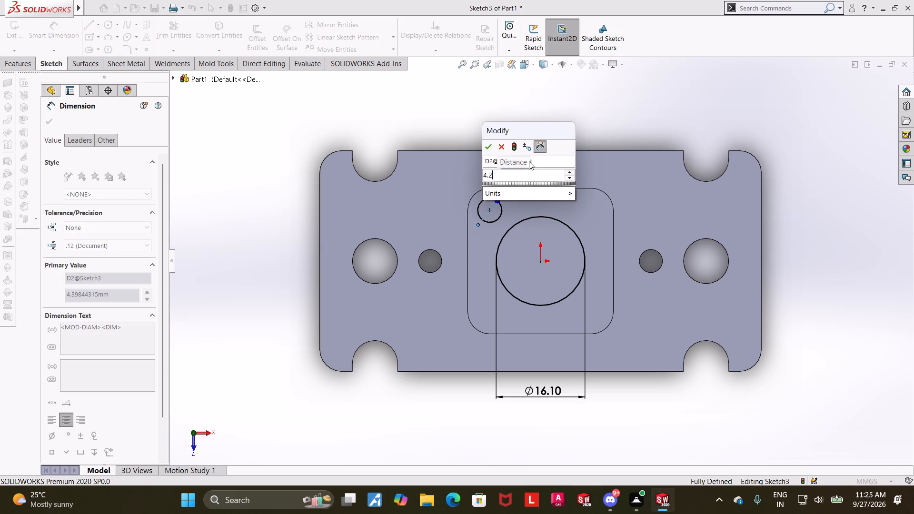
key("Return")
key("Escape")
key("Escape")
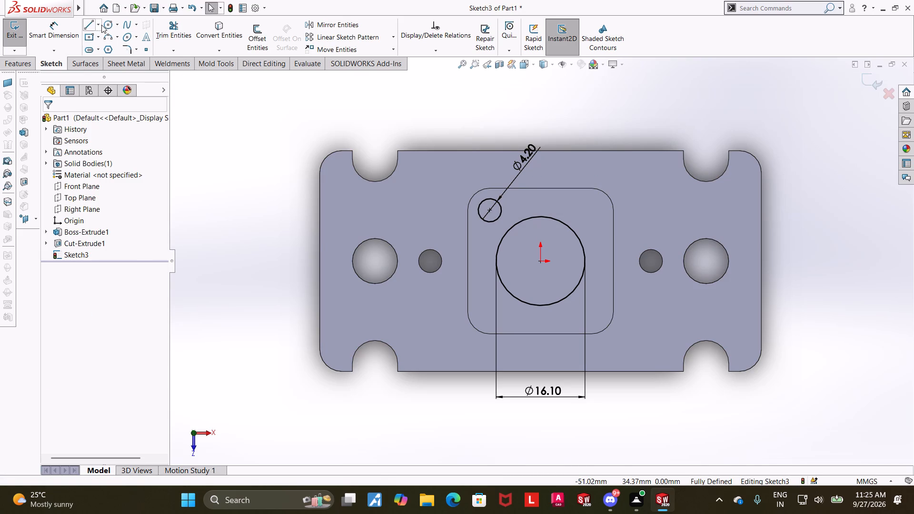
Draw a vertical centerline from the origin up past the plate's upper edge.
left_click(101, 25)
left_click(103, 48)
left_click(542, 261)
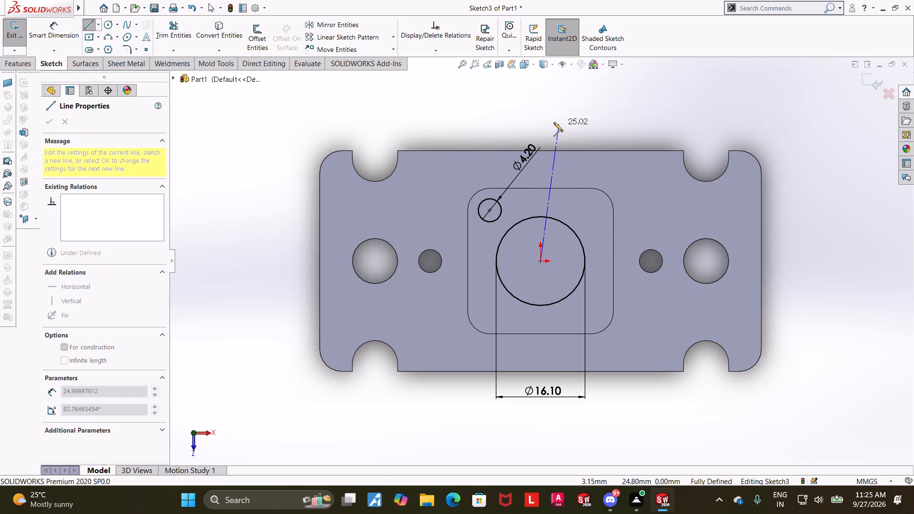
left_click(541, 113)
key("Escape")
key("Escape")
key("Escape")
Draw a horizontal centerline about 49 mm long from the origin to beyond the plate's left edge.
left_click(100, 25)
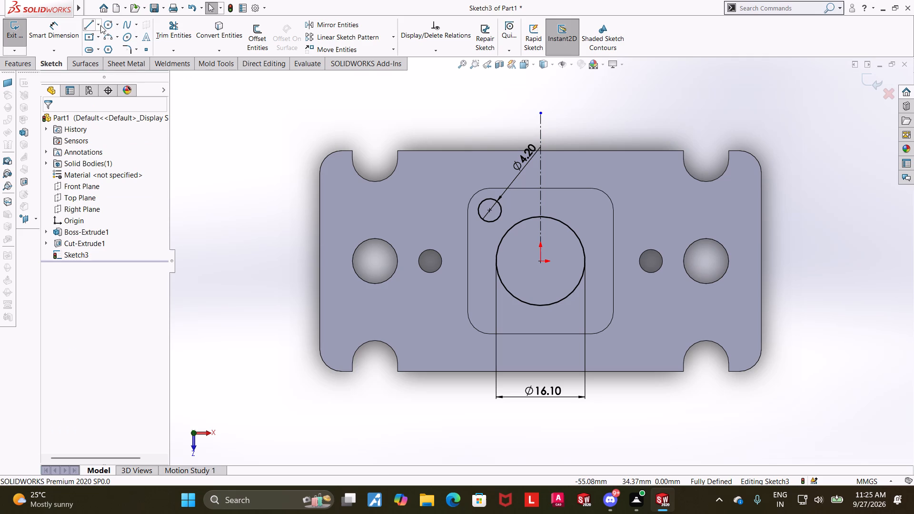
left_click(99, 47)
left_click(540, 263)
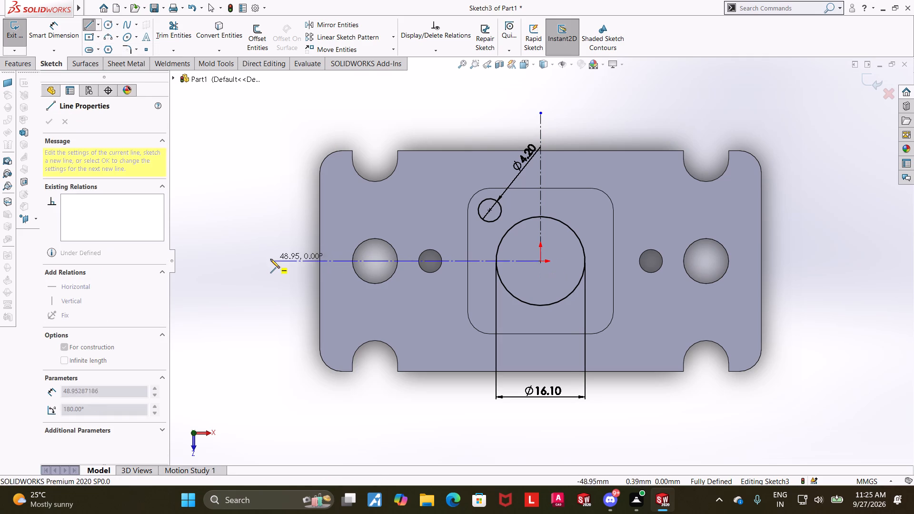
left_click(268, 263)
key("Escape")
key("Escape")
key("Escape")
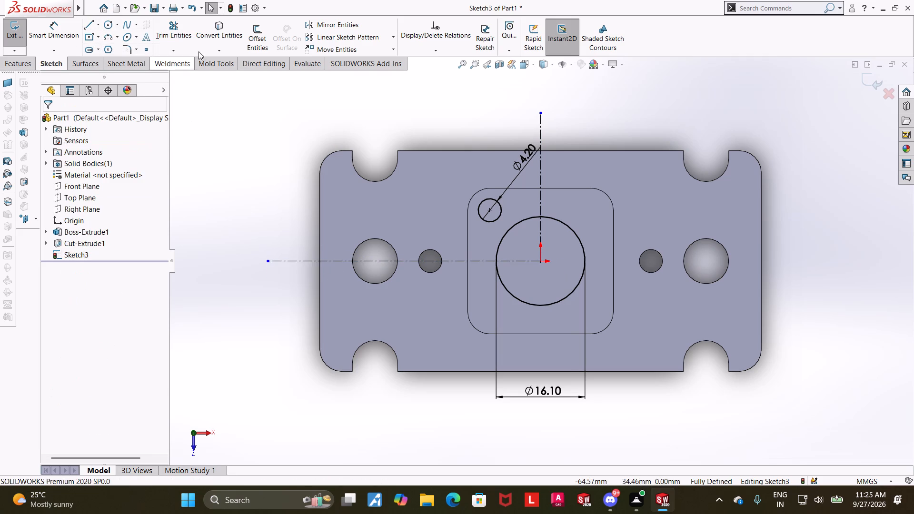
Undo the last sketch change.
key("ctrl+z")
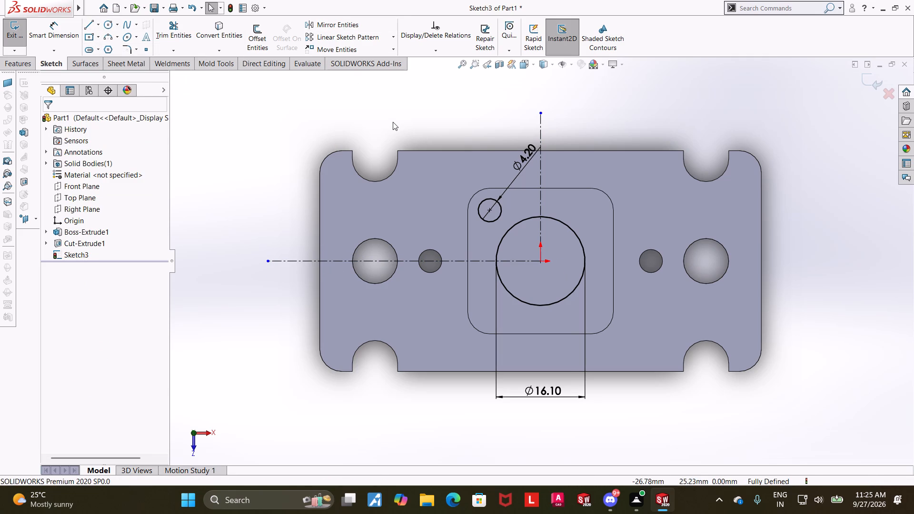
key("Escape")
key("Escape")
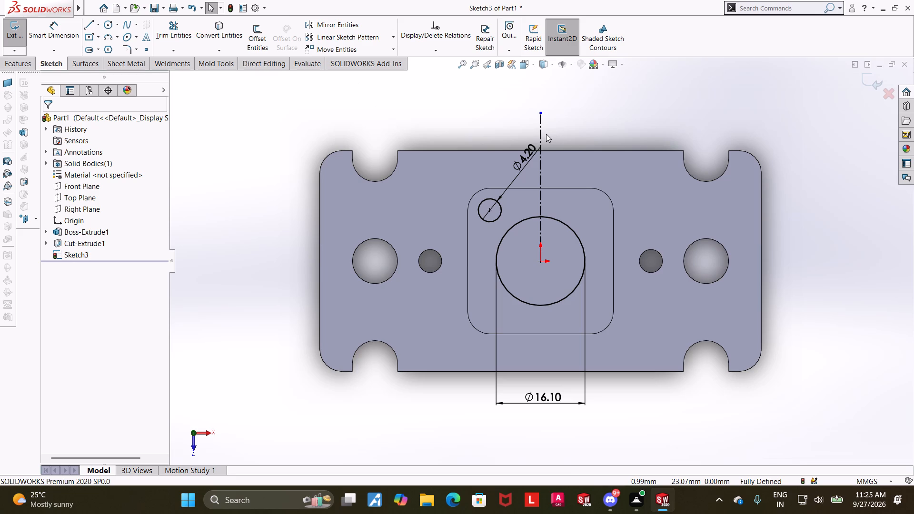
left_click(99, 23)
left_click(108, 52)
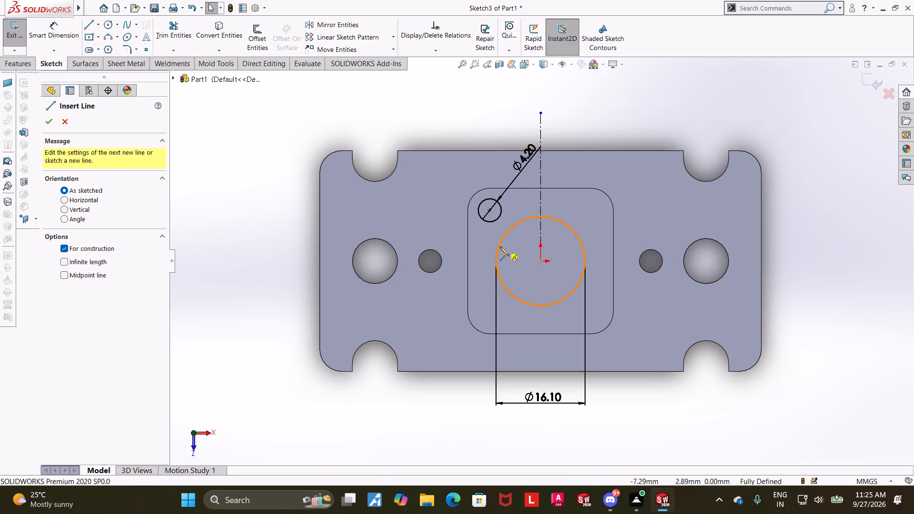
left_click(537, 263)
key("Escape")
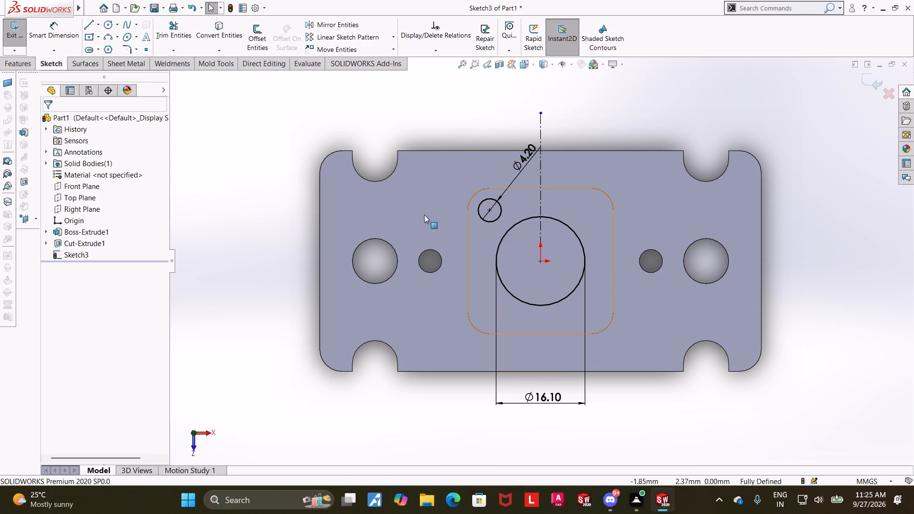
Draw a horizontal centerline from the origin out past the plate's left edge.
left_click(99, 23)
left_click(99, 46)
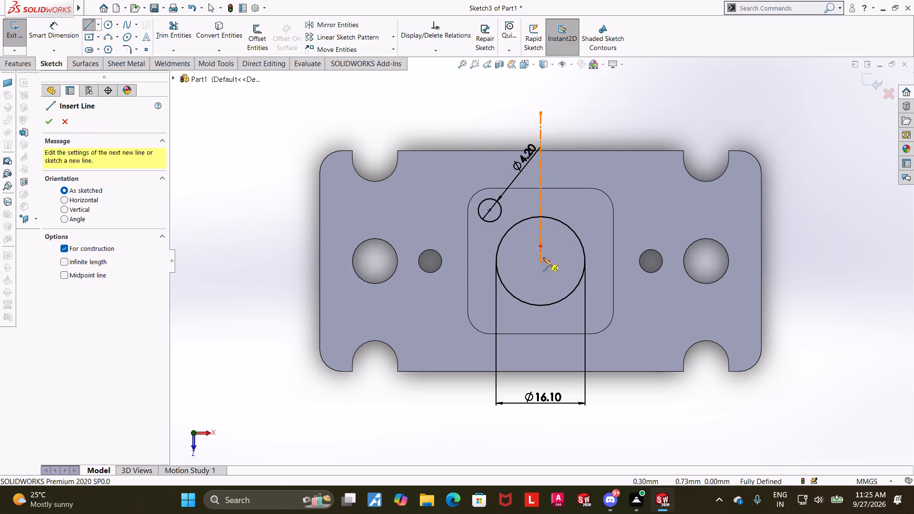
left_click(540, 262)
left_click(227, 264)
key("Escape")
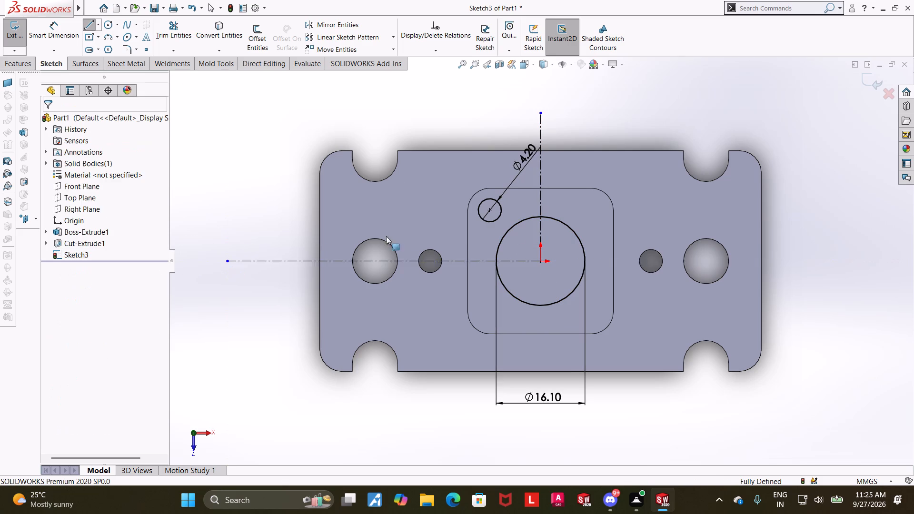
key("Escape")
key("Escape")
Mirror the 4.2 mm corner circle about the horizontal centerline.
left_click(321, 23)
left_click(492, 221)
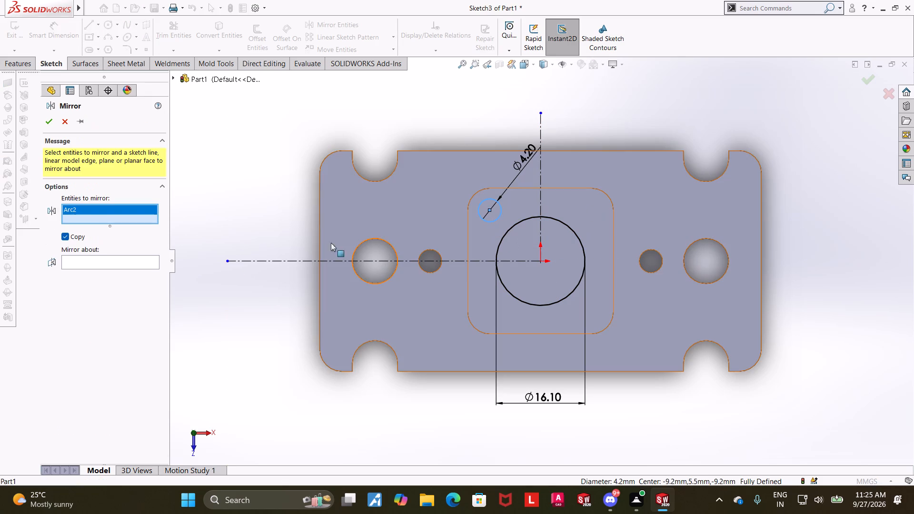
left_click(93, 266)
left_click(132, 262)
left_click(474, 262)
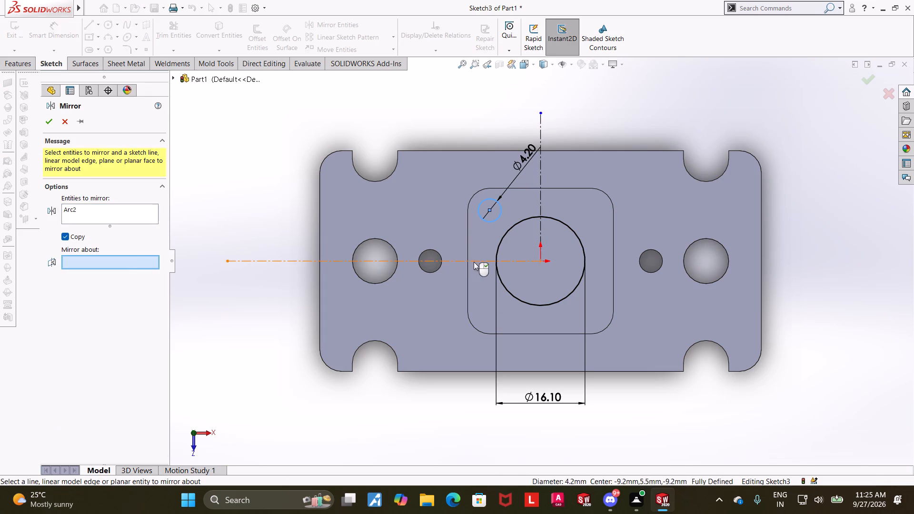
left_click(54, 119)
Mirror the two left corner circles about the vertical centerline.
left_click(336, 16)
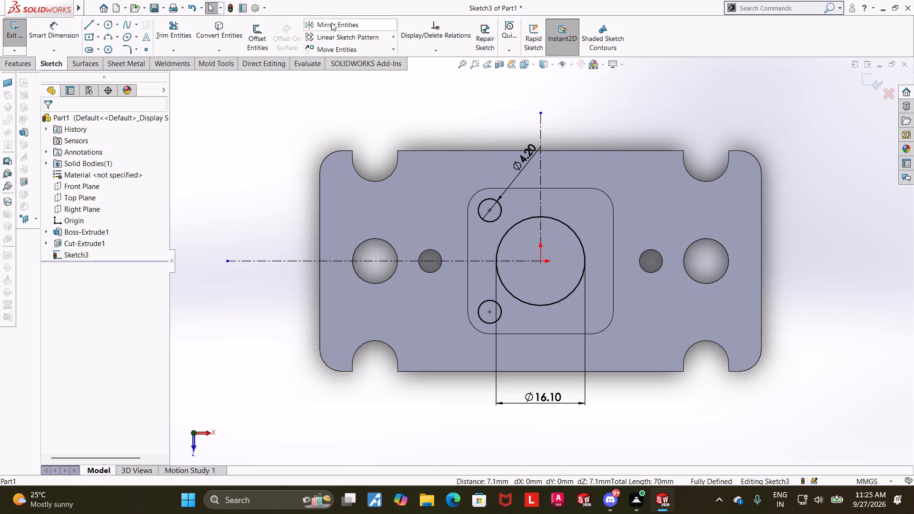
left_click(330, 28)
left_click(499, 200)
left_click(488, 300)
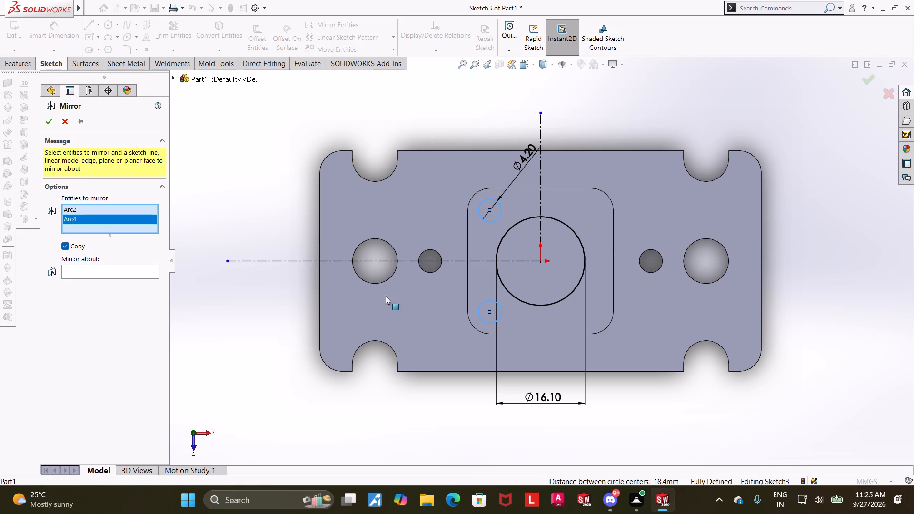
left_click(85, 267)
left_click(539, 205)
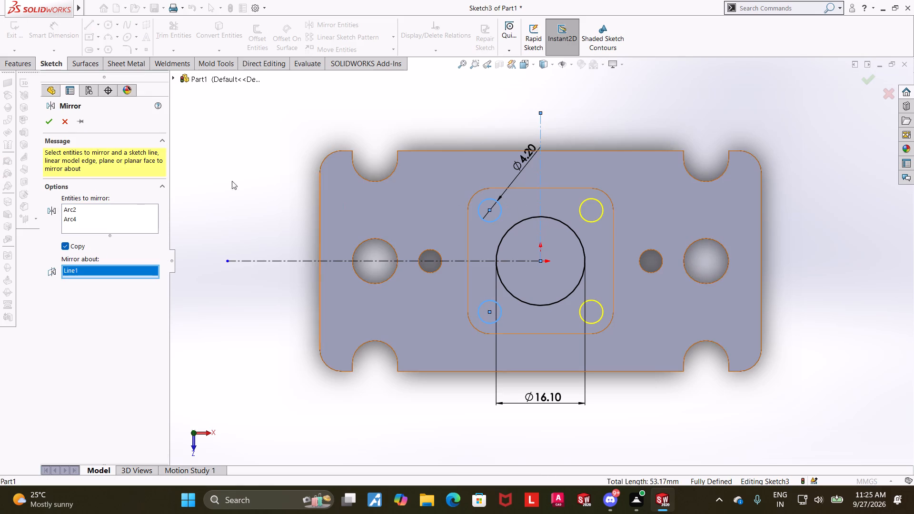
left_click(49, 126)
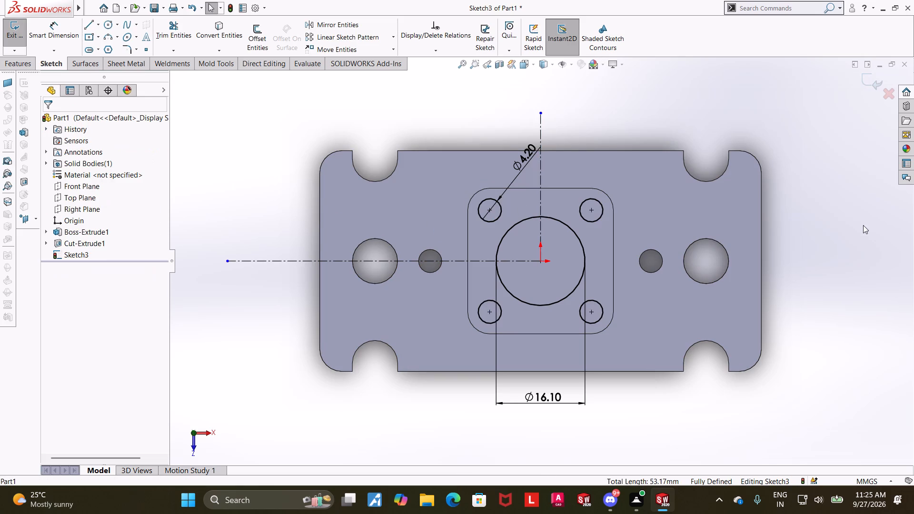
Exit the sketch and cut-extrude the central circle and four corner circles with the Up To Next end condition.
scroll(863, 225, "up", 2)
scroll(776, 281, "up", 1)
middle_click_drag(775, 281, 753, 168)
left_click(872, 80)
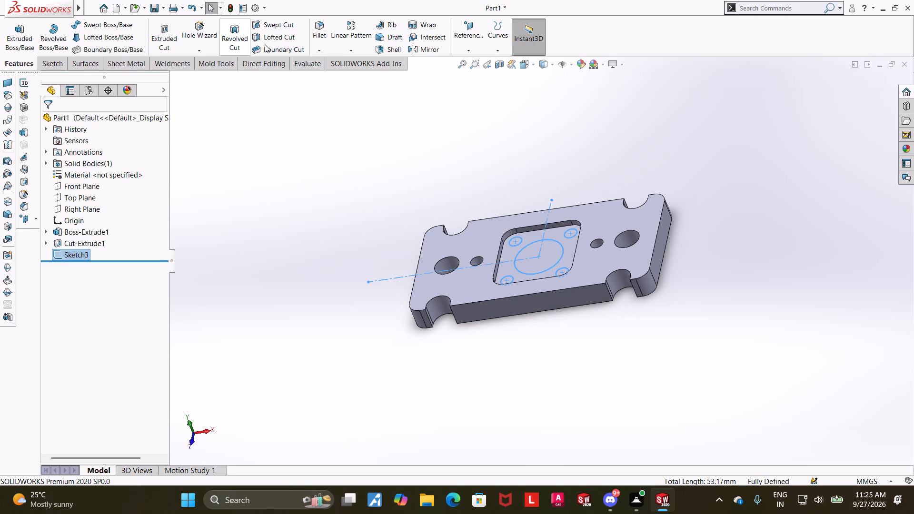
left_click(172, 30)
left_click(96, 186)
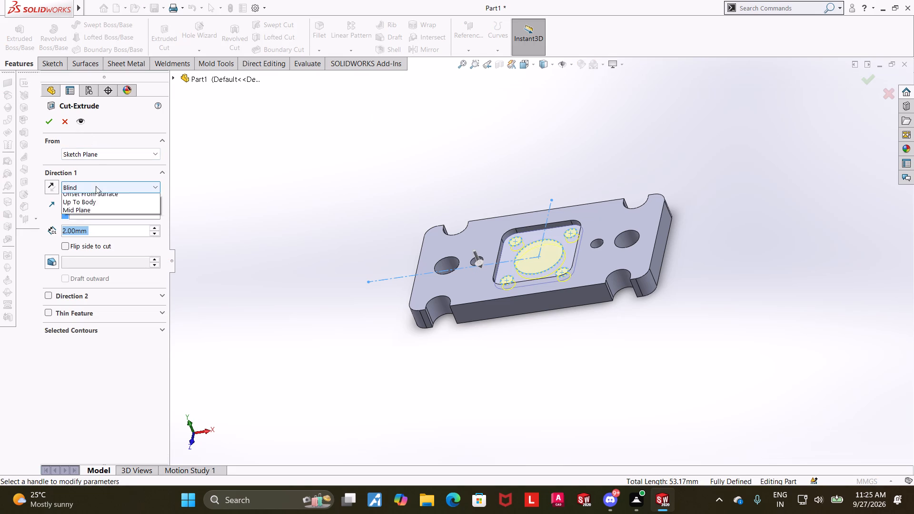
left_click(89, 222)
left_click(44, 128)
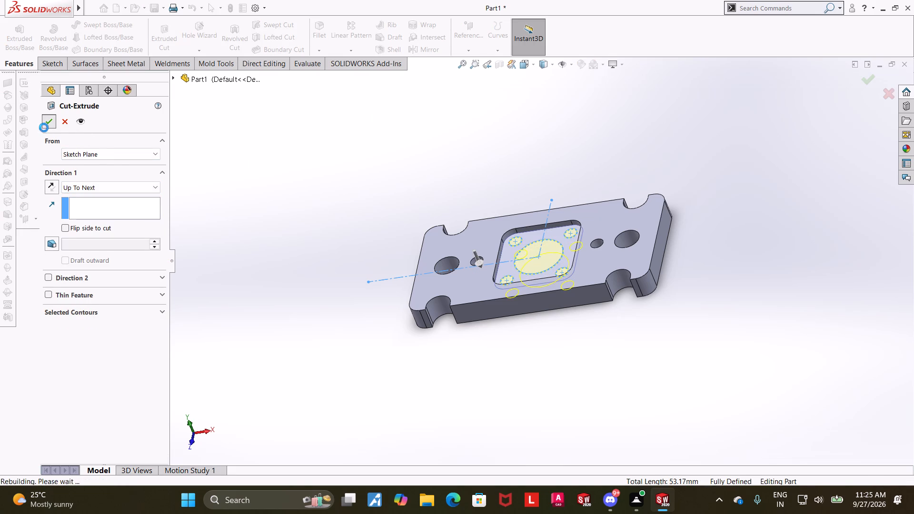
left_click(238, 216)
Examine the plate's pocket and holes from underneath and above, including in the top and isometric views.
scroll(717, 254, "up", 1)
scroll(688, 265, "down", 1)
middle_click_drag(683, 268, 650, 92)
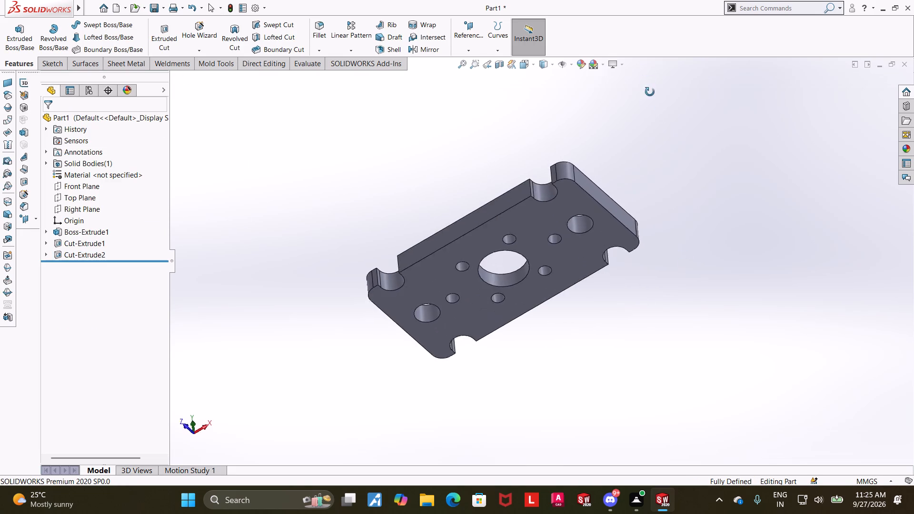
middle_click_drag(650, 92, 654, 139)
scroll(654, 123, "up", 1)
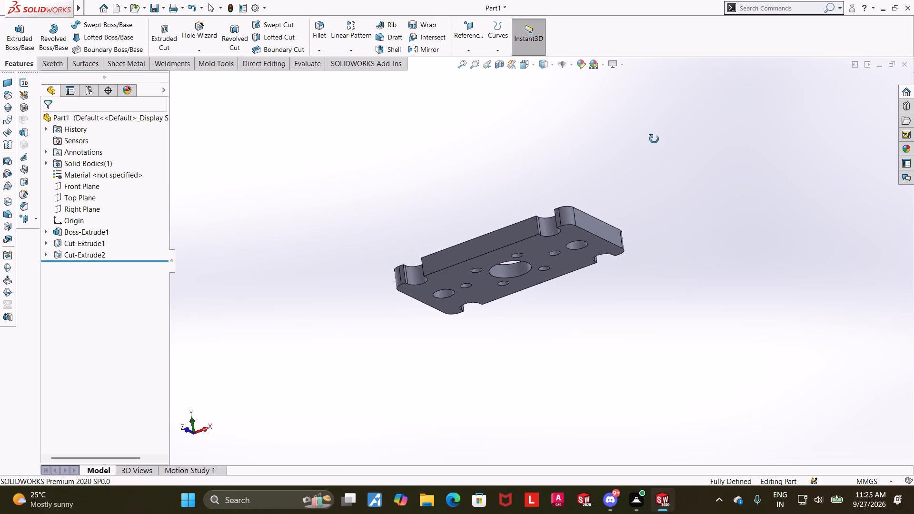
middle_click_drag(654, 139, 673, 232)
scroll(673, 232, "down", 1)
middle_click_drag(618, 224, 629, 292)
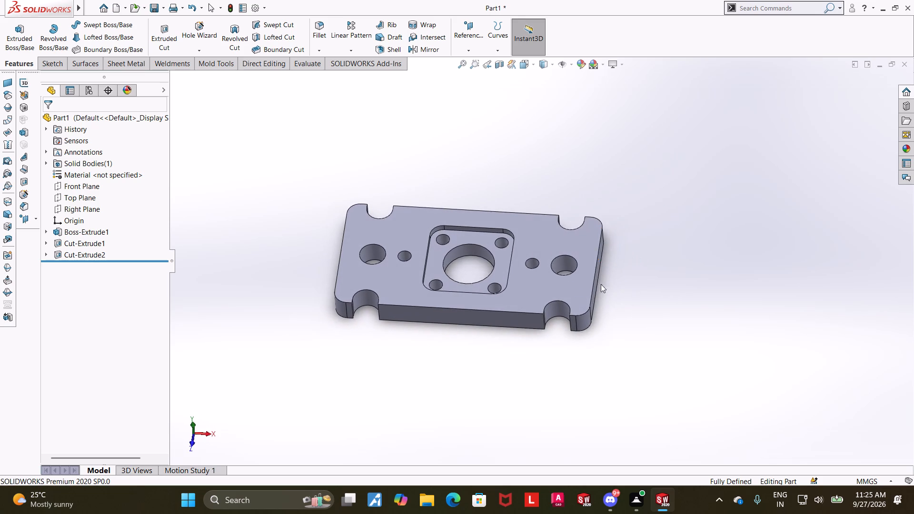
middle_click_drag(569, 282, 572, 335)
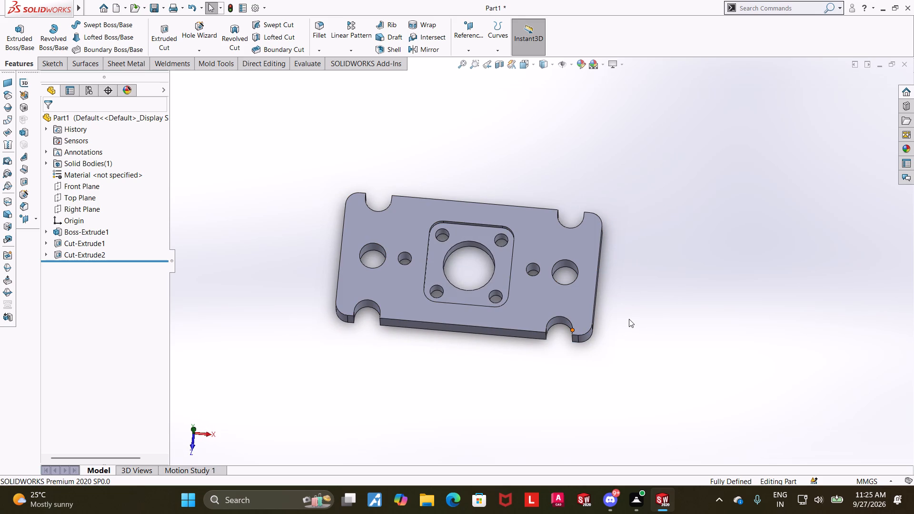
middle_click_drag(631, 300, 633, 304)
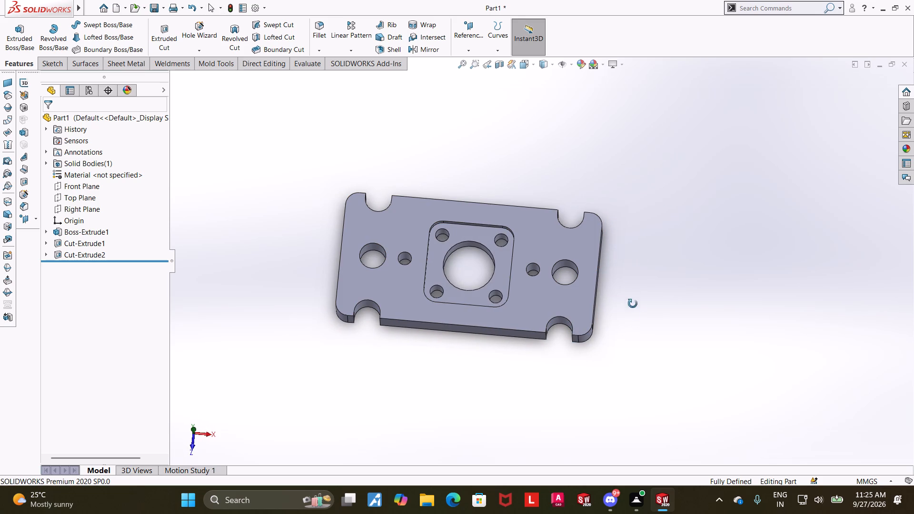
middle_click_drag(633, 304, 619, 272)
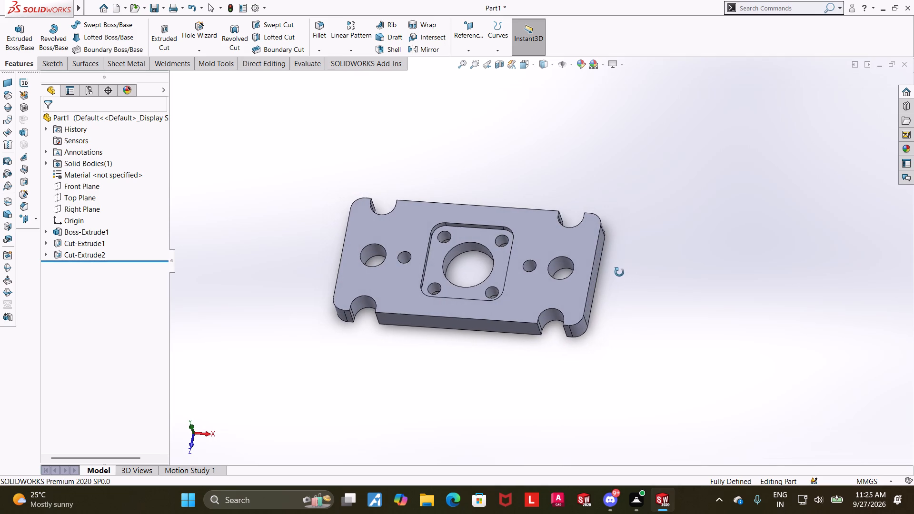
middle_click_drag(619, 272, 614, 272)
left_click(518, 62)
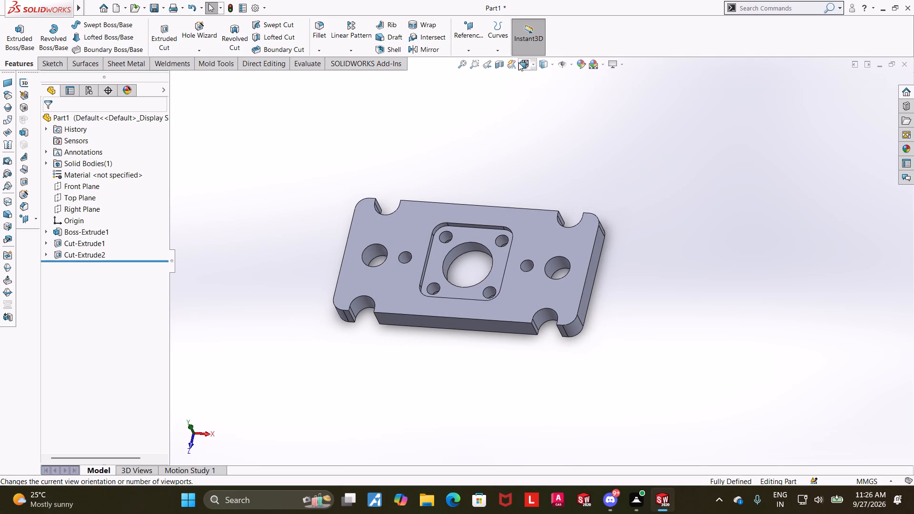
left_click(403, 242)
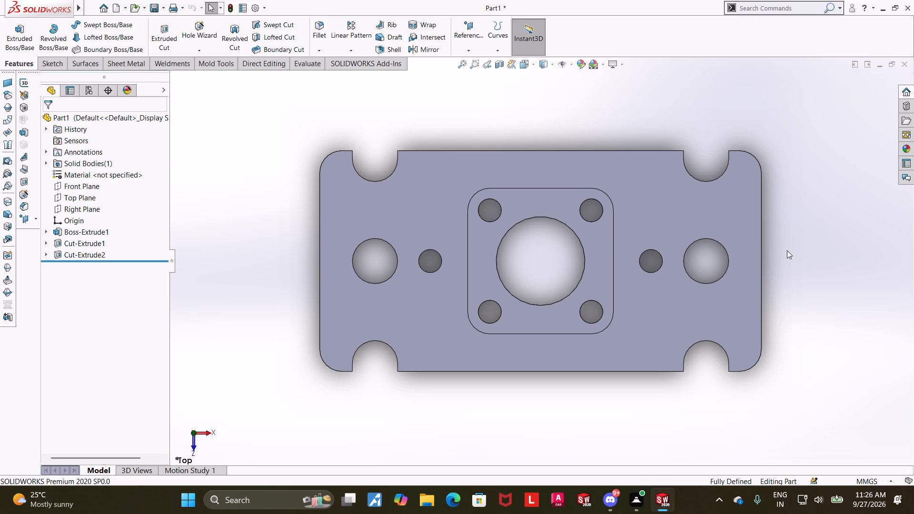
middle_click_drag(743, 272, 706, 246)
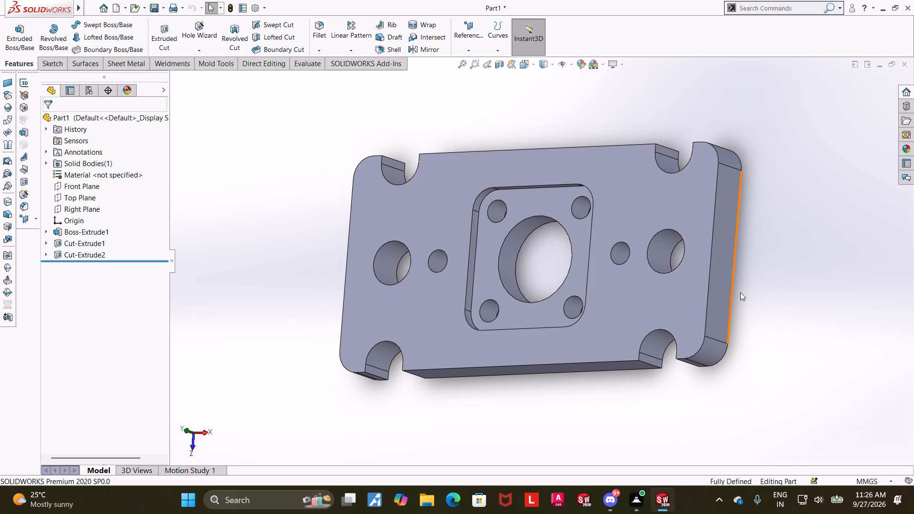
key("ctrl+7")
Open the part's material library and browse the Plastics category for a material.
right_click(92, 175)
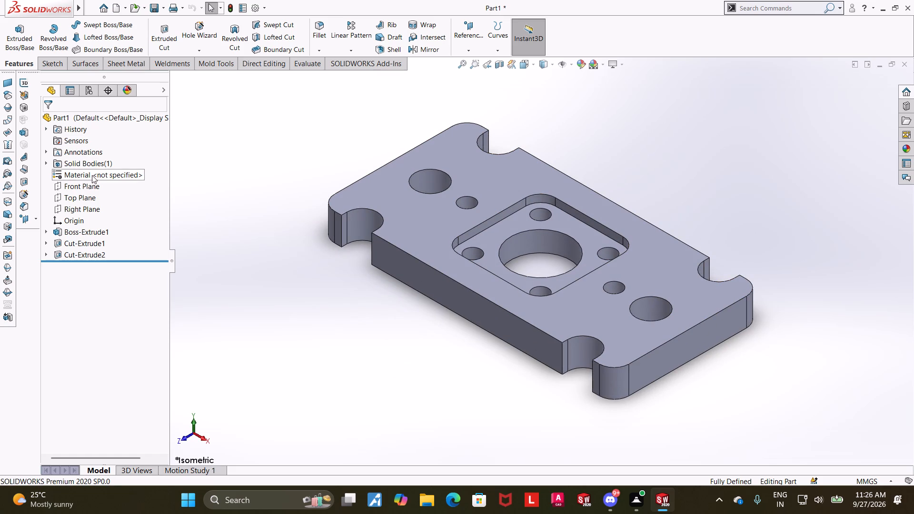
left_click(106, 182)
scroll(346, 283, "down", 4)
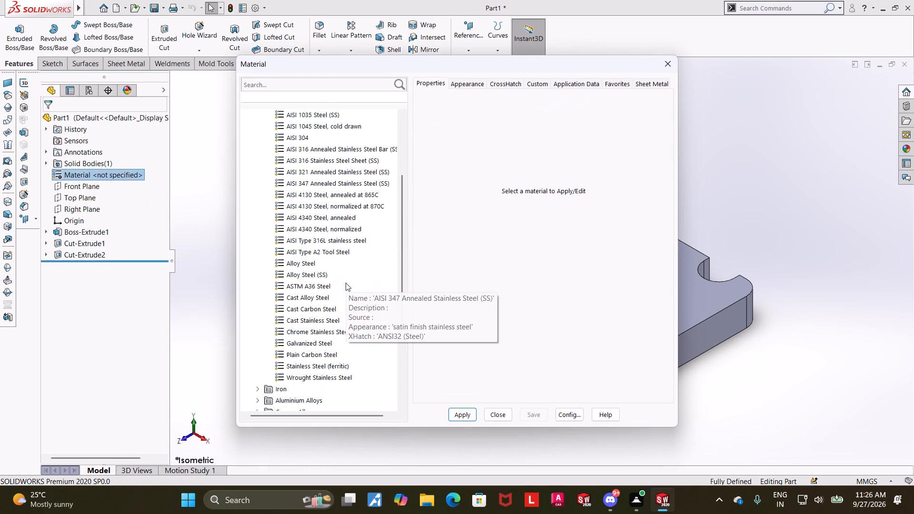
scroll(346, 283, "down", 6)
left_click(258, 295)
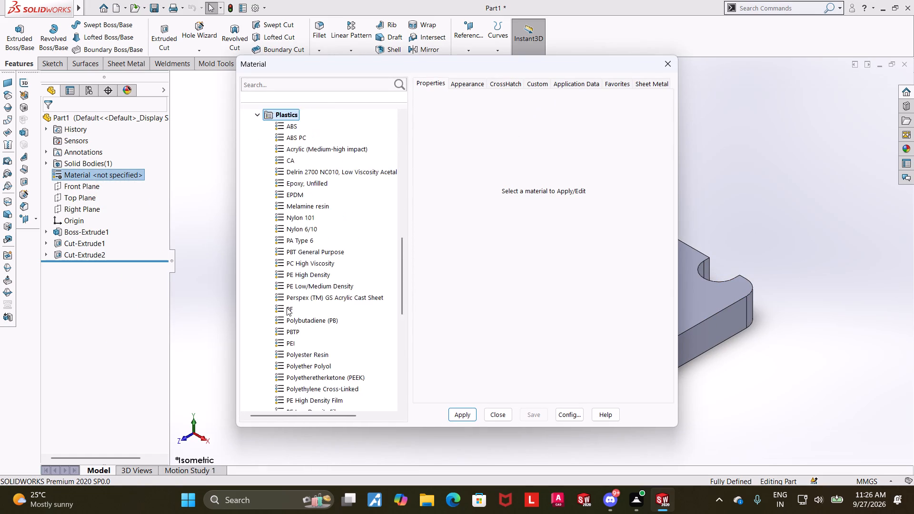
scroll(300, 313, "down", 3)
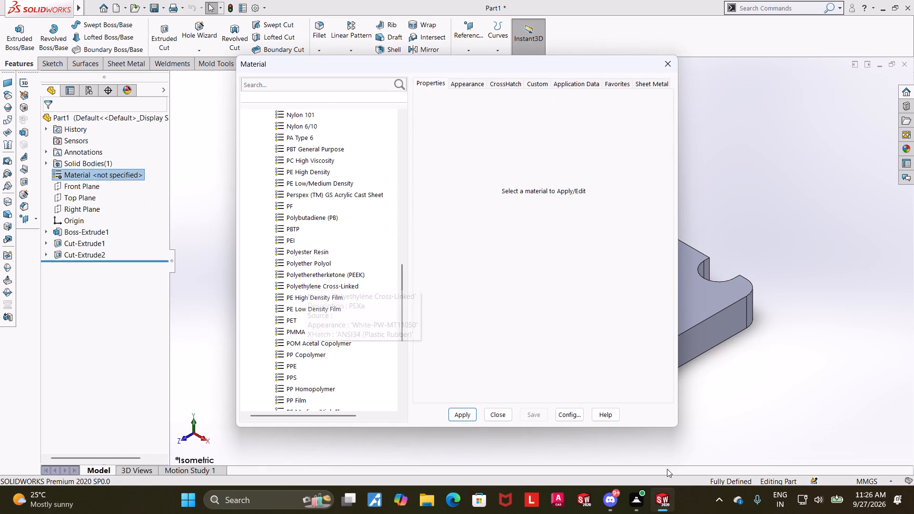
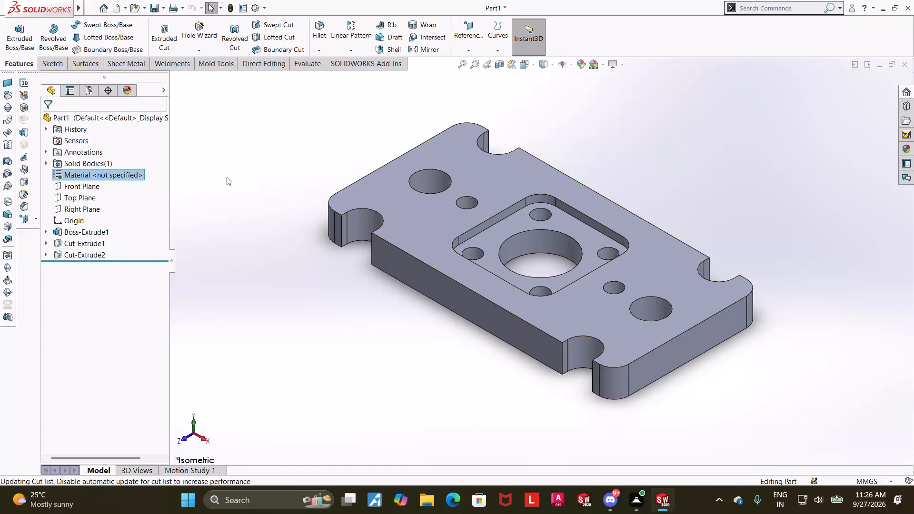
Reopen the part's material library and examine the properties of PET, PPE and PPS in the Plastics category.
left_click(302, 182)
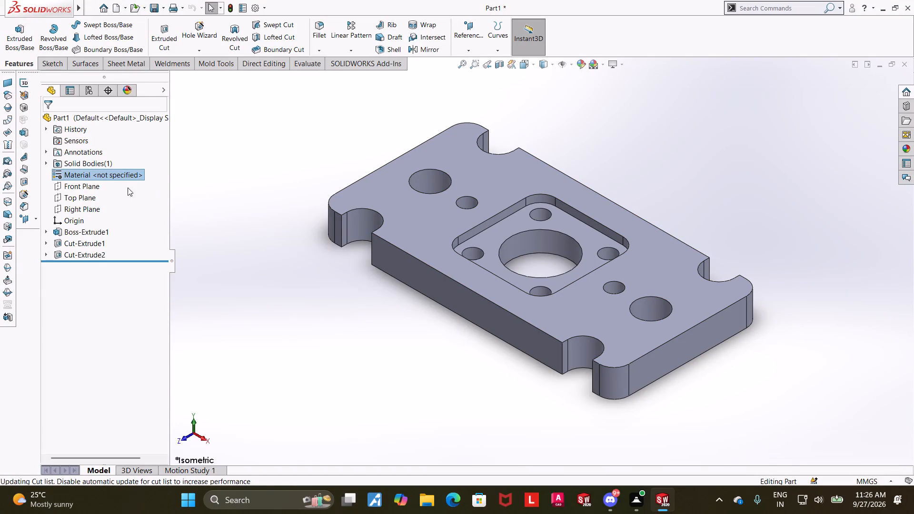
right_click(119, 178)
left_click(142, 188)
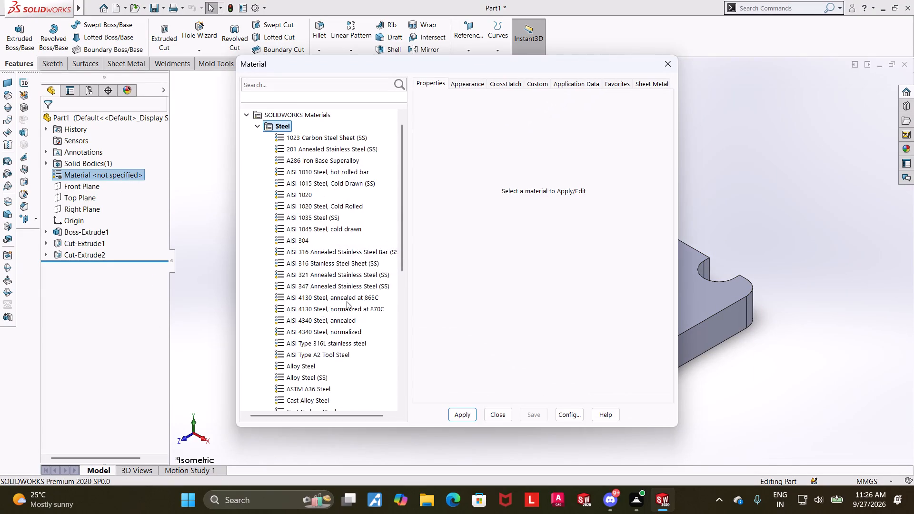
scroll(348, 301, "down", 12)
left_click(257, 297)
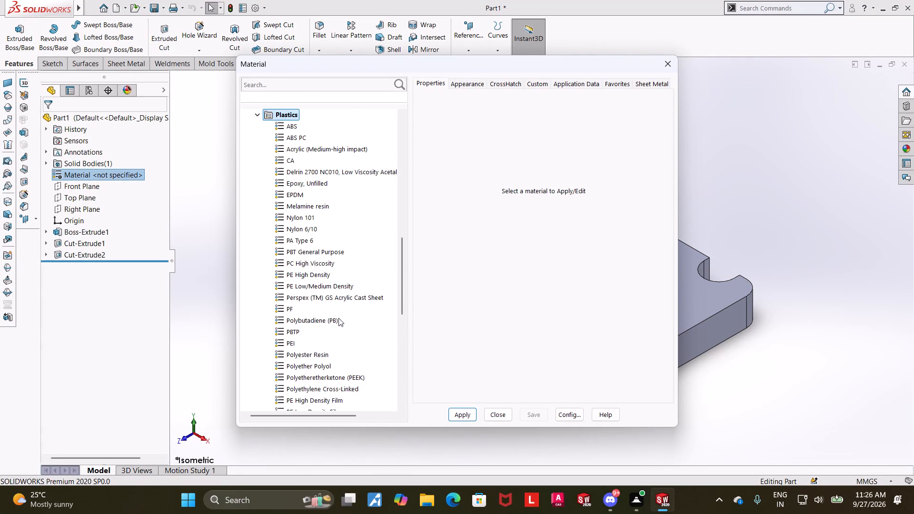
scroll(335, 318, "down", 3)
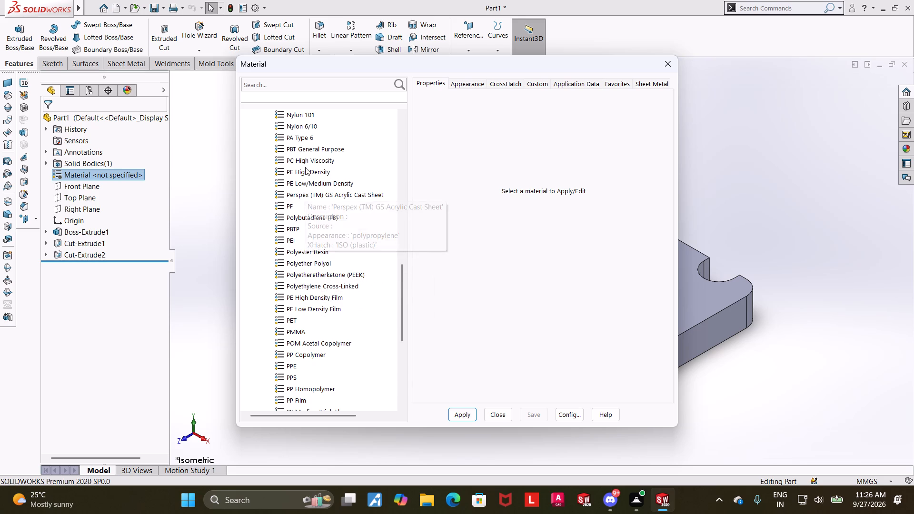
scroll(302, 304, "down", 1)
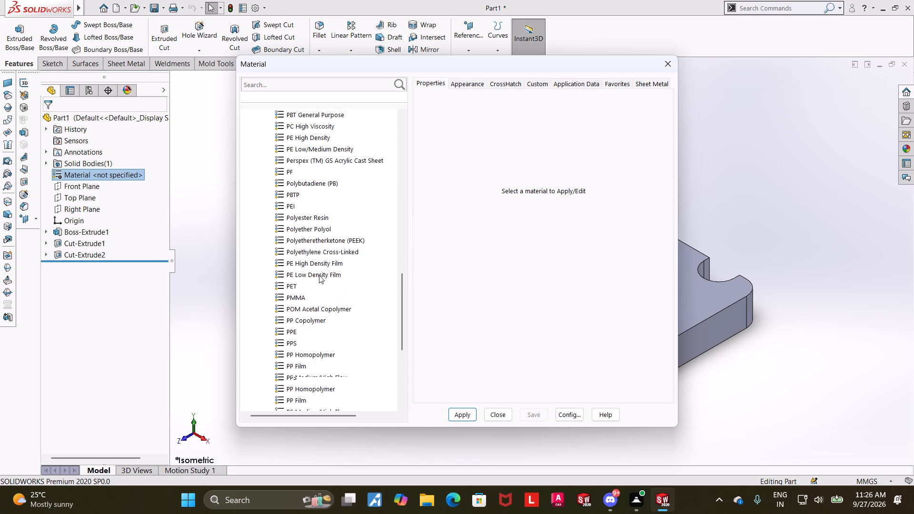
scroll(315, 277, "down", 1)
scroll(308, 323, "down", 1)
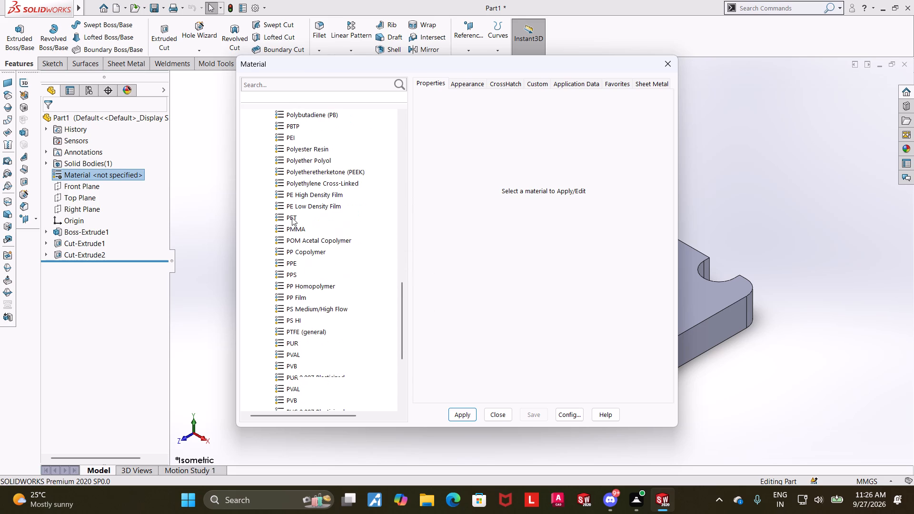
left_click(292, 217)
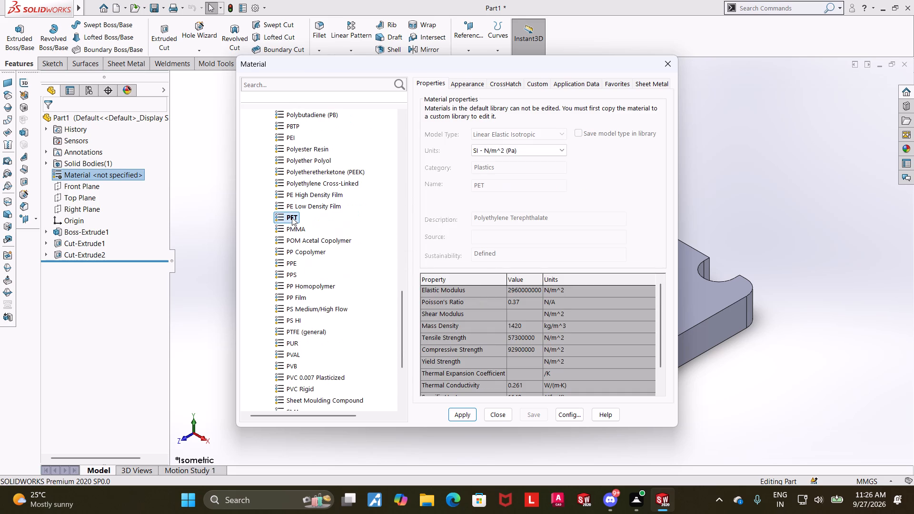
scroll(566, 288, "down", 3)
scroll(494, 360, "down", 3)
scroll(352, 318, "down", 3)
scroll(289, 257, "up", 2)
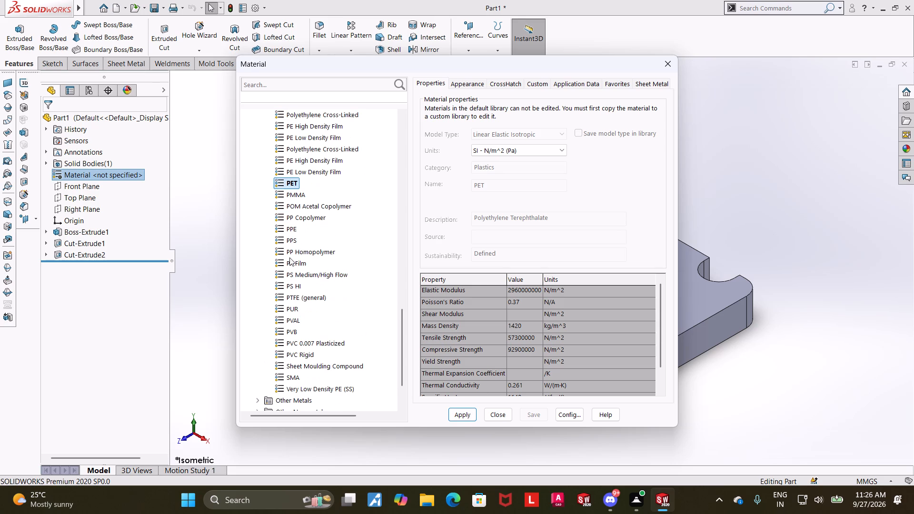
double_click(294, 230)
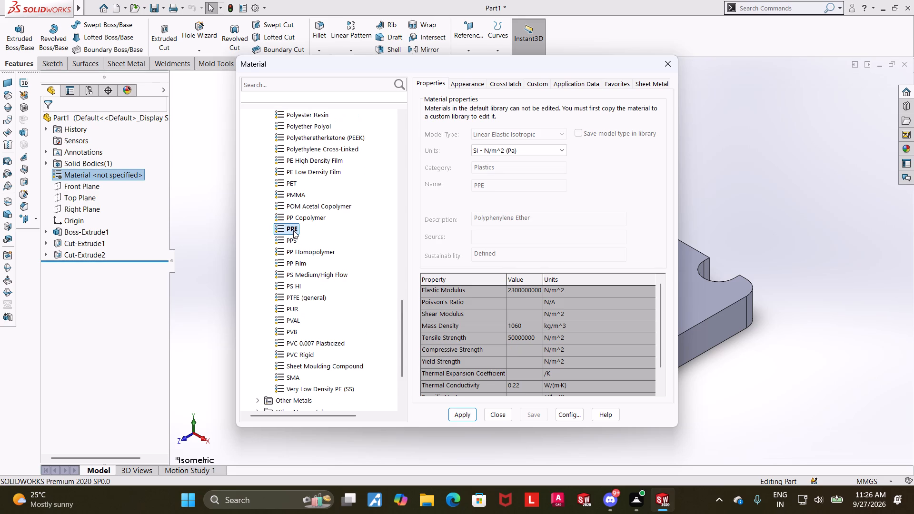
left_click(290, 239)
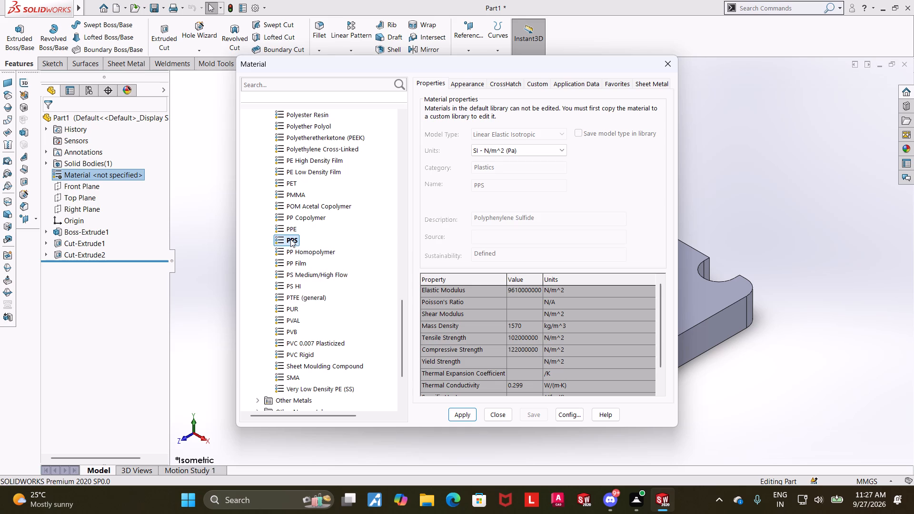
scroll(295, 250, "down", 1)
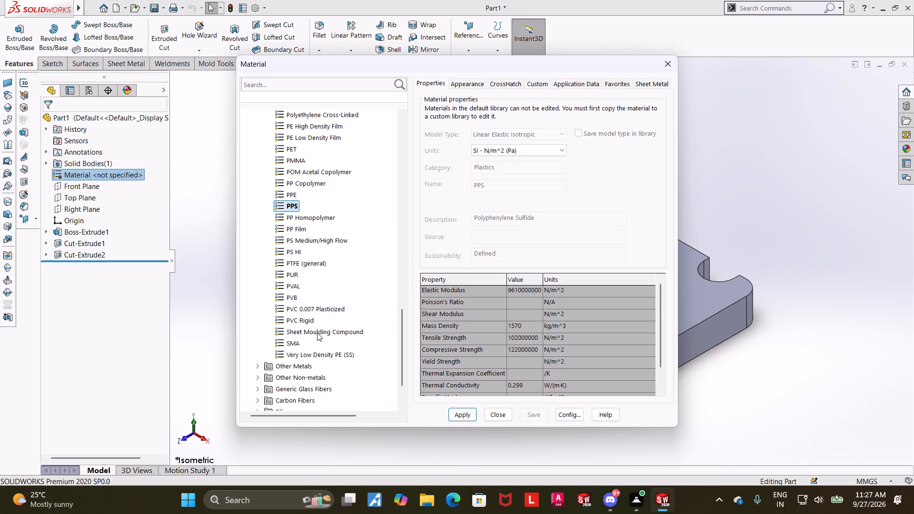
scroll(326, 280, "up", 1)
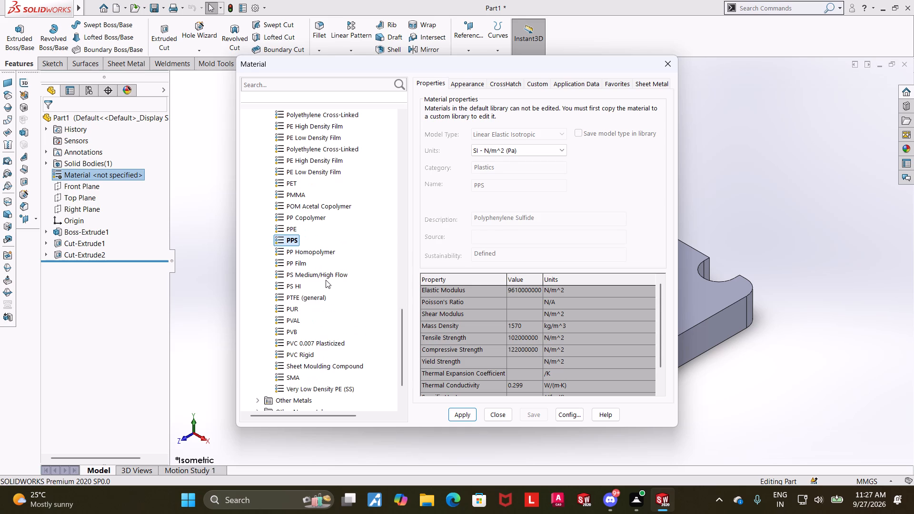
scroll(301, 315, "down", 1)
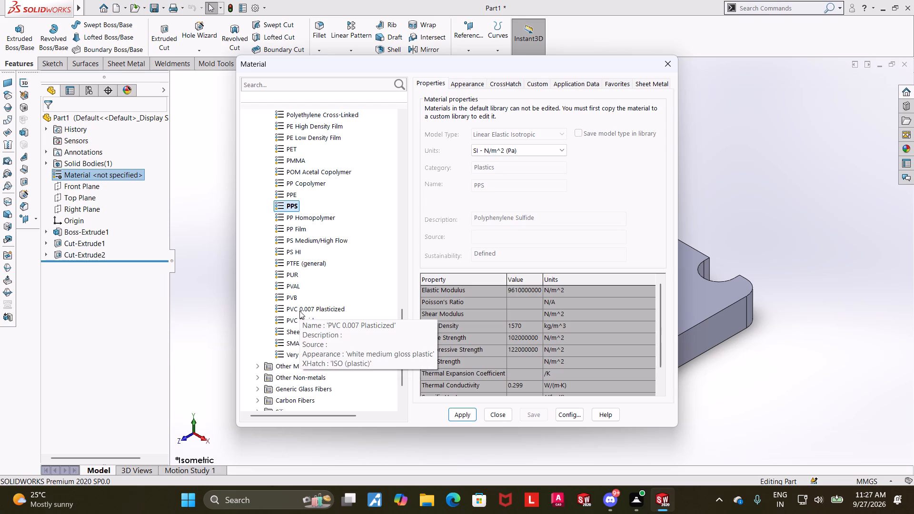
Assign PVC Rigid from the Plastics category to the part and close the material library.
left_click(301, 322)
left_click(301, 316)
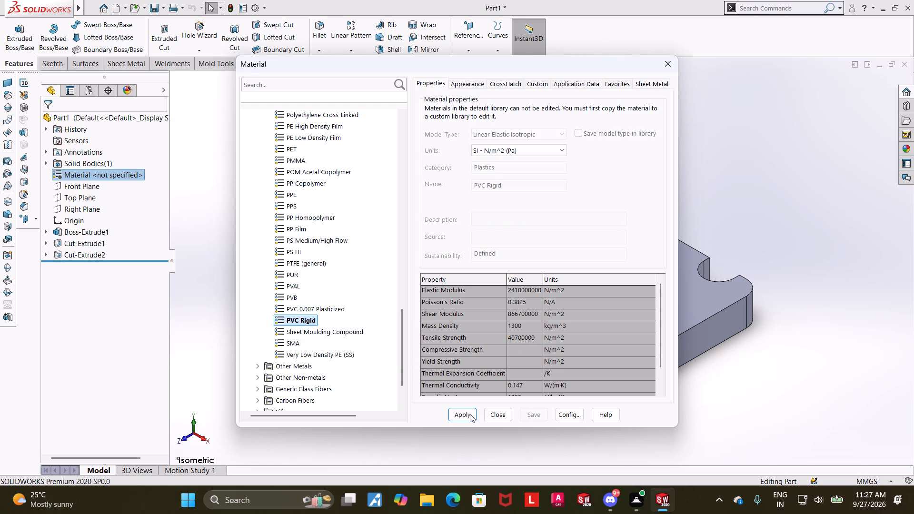
left_click(468, 414)
left_click(497, 414)
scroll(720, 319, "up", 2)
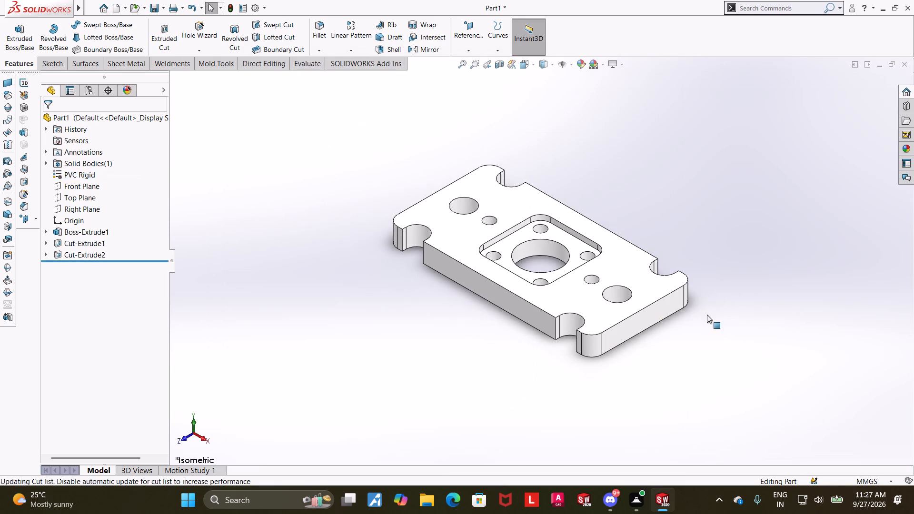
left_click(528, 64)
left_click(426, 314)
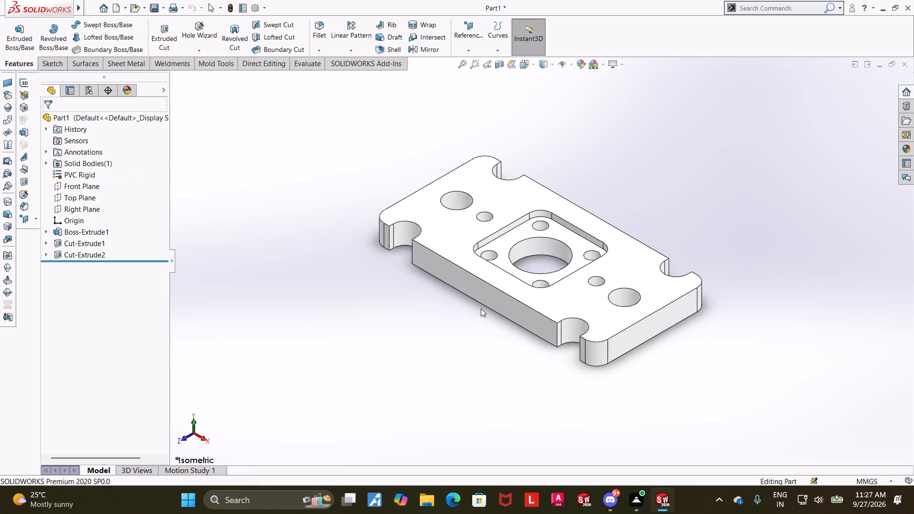
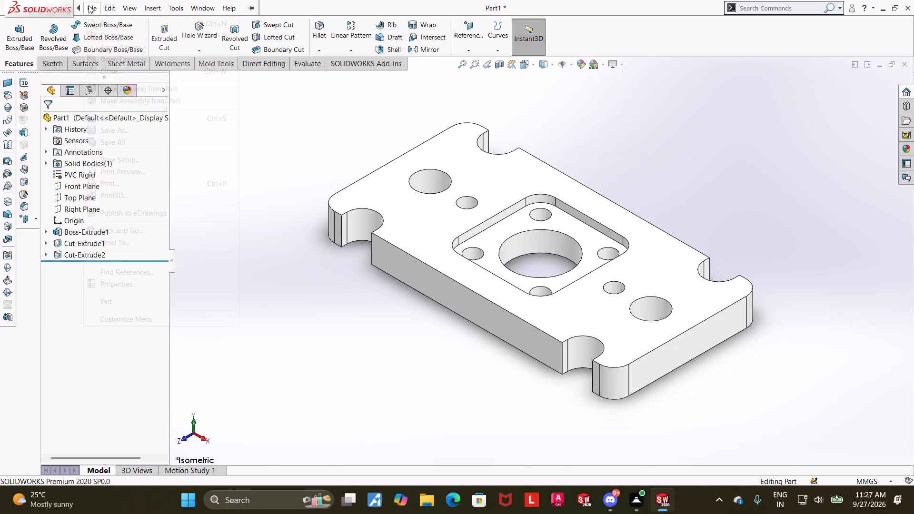
Save the part in the Downloads folder as a SOLIDWORKS Part named Dipole antenna center piece.
left_click(143, 135)
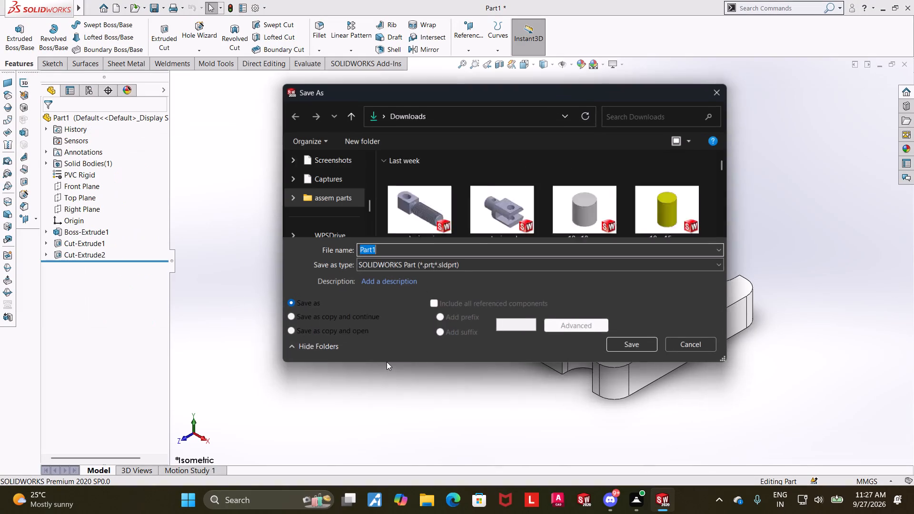
key("i")
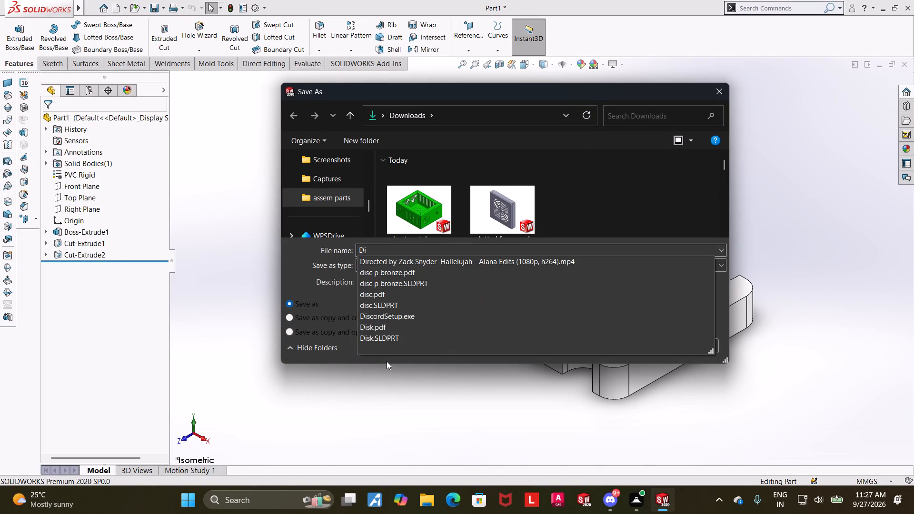
type("pole antenna center")
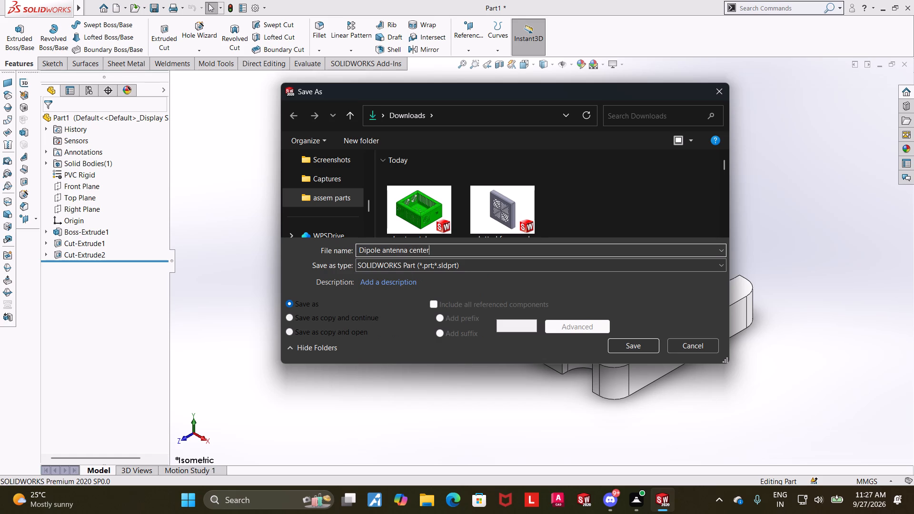
key("space")
type("piece")
double_click(646, 342)
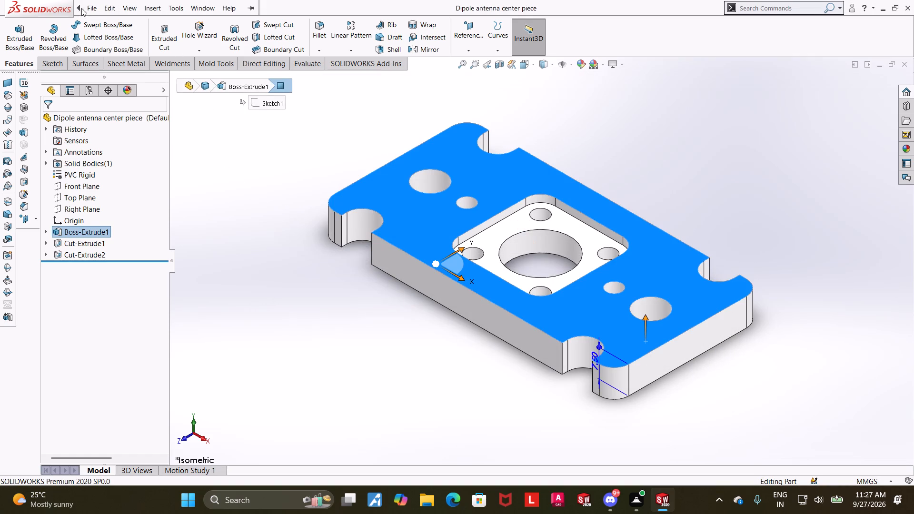
left_click(277, 134)
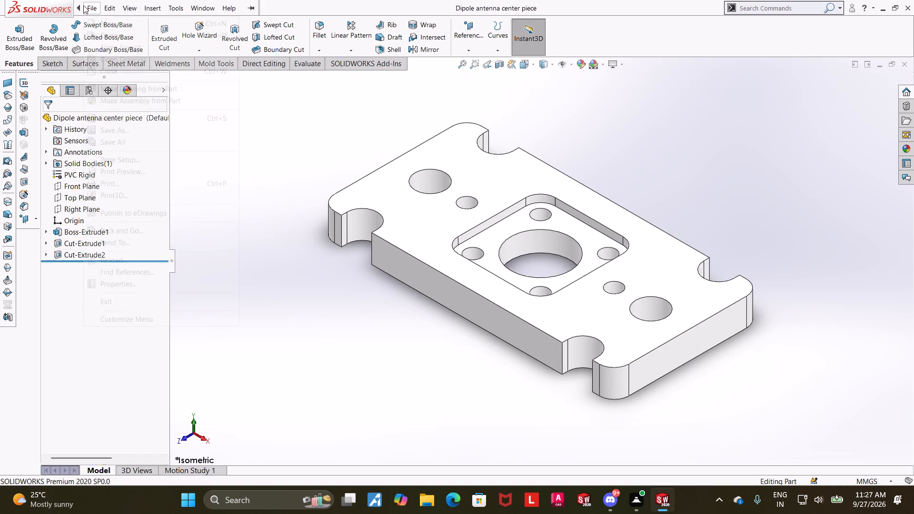
Save the part again in Downloads under the same name, choosing a different file type.
left_click(107, 128)
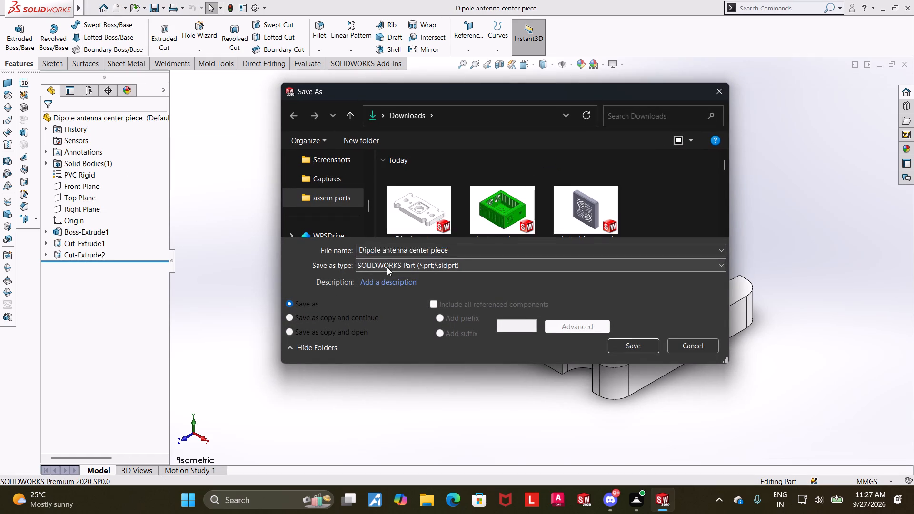
left_click(387, 267)
left_click(451, 70)
left_click(642, 366)
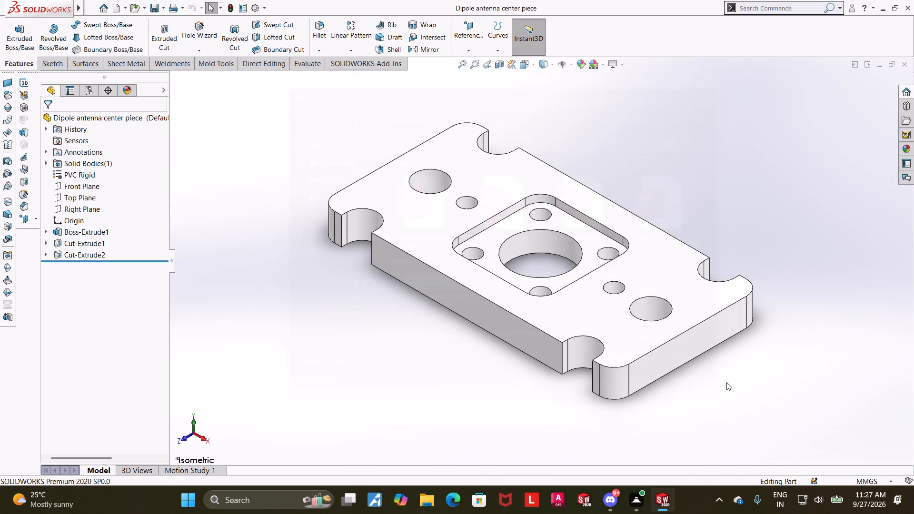